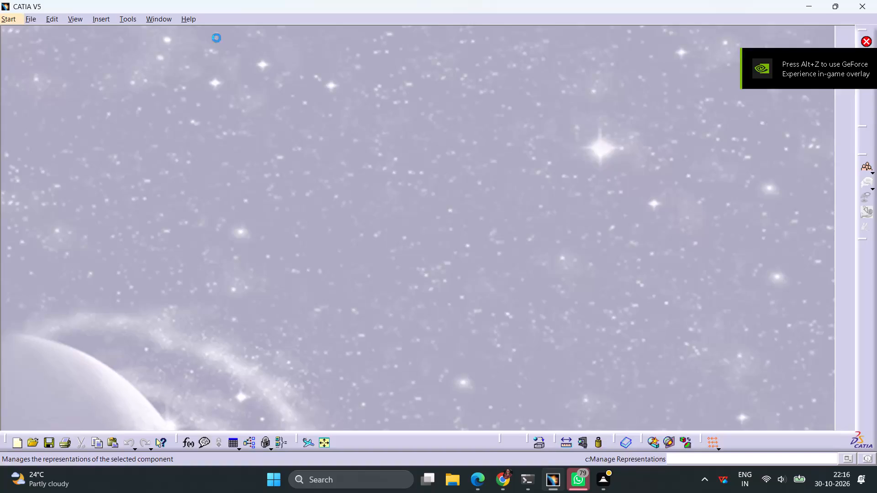
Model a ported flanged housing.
Start recording a macro with the language set to CATScript, keeping the proposed library and macro name.
click(128, 16)
click(165, 73)
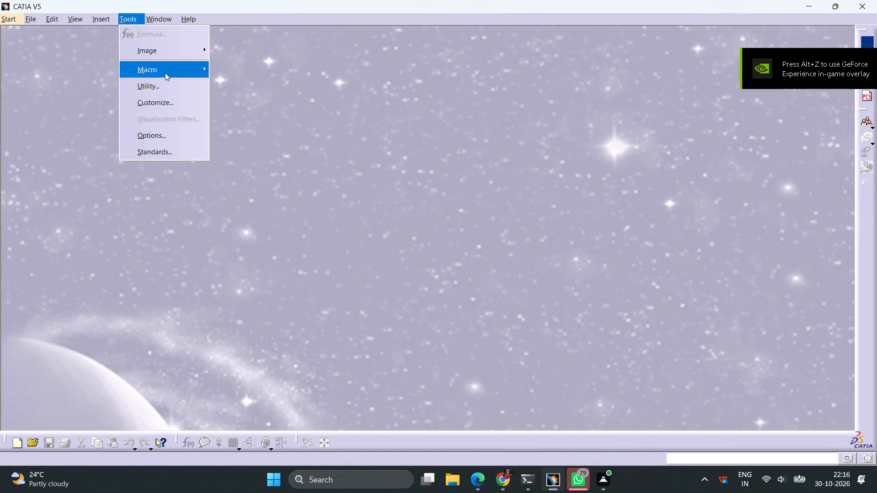
click(271, 90)
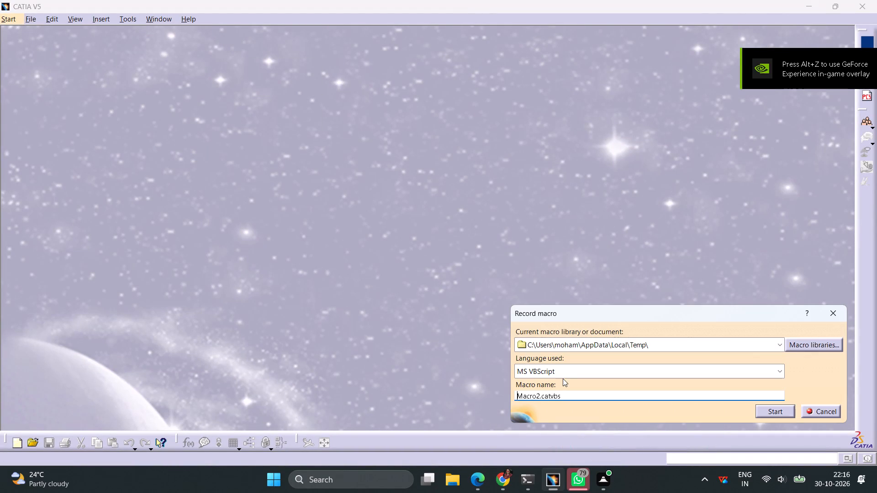
click(564, 371)
click(550, 390)
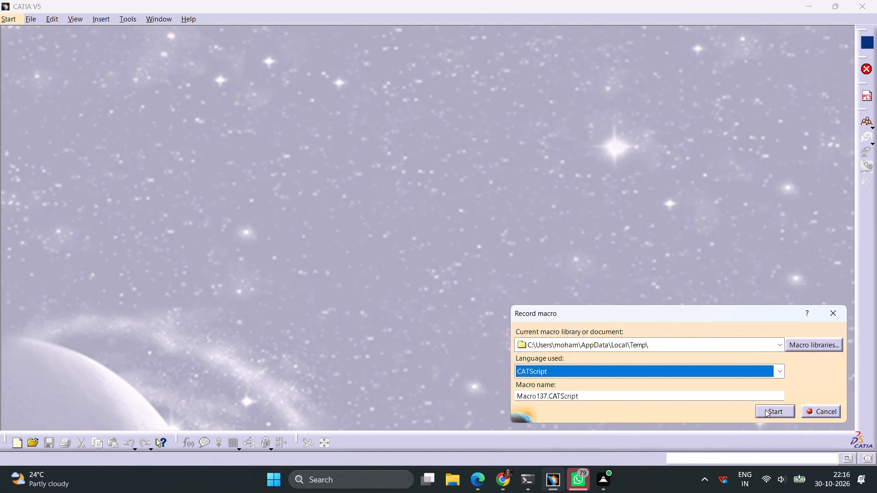
click(772, 415)
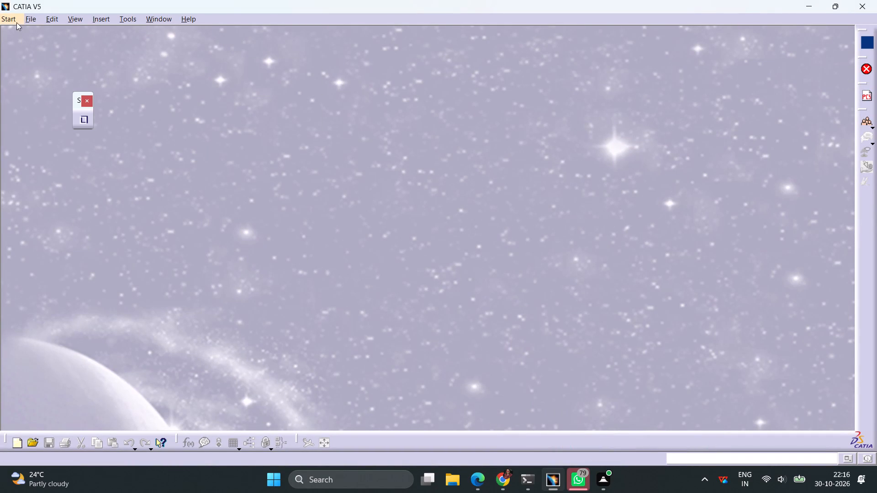
Create a new part in the Part Design workbench.
click(14, 21)
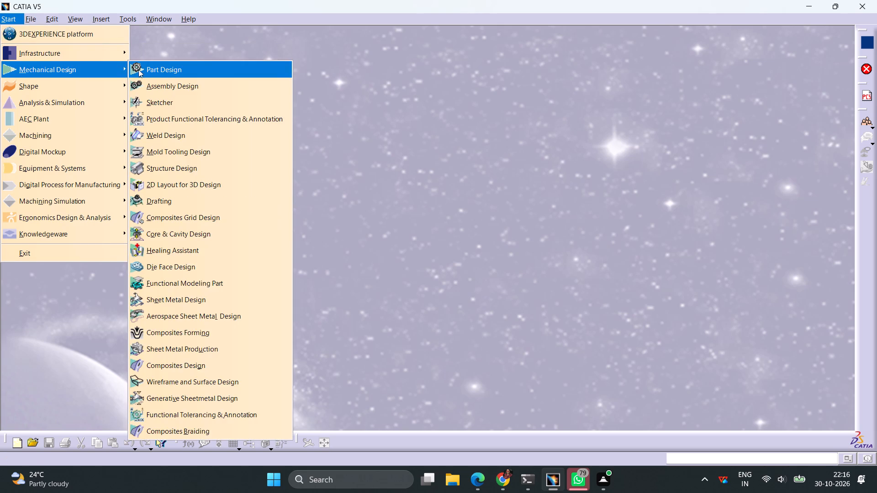
click(167, 73)
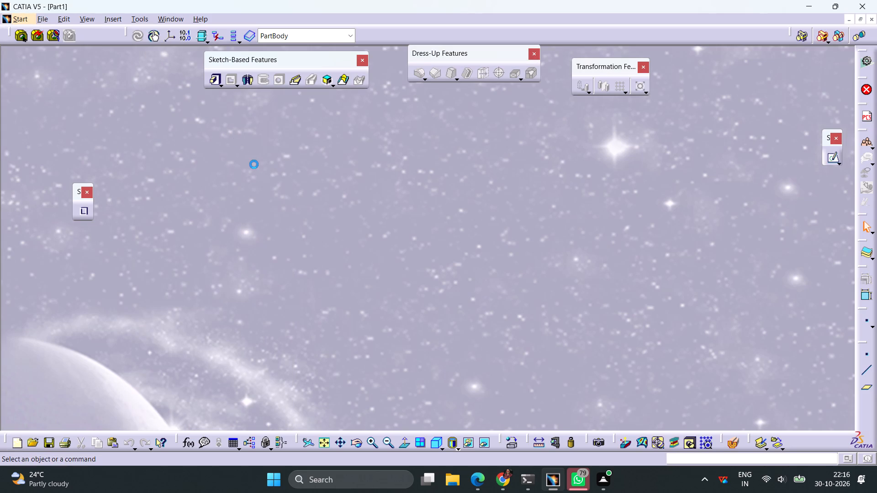
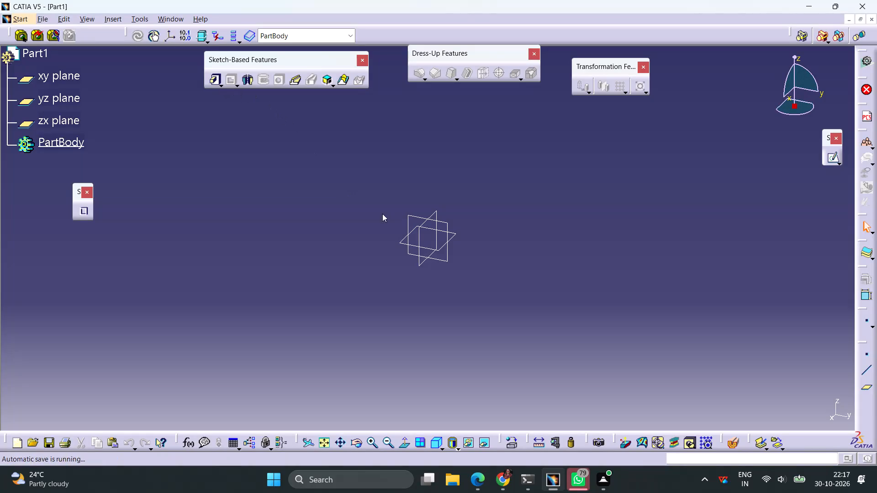
Open a new sketch on the yz plane.
click(447, 254)
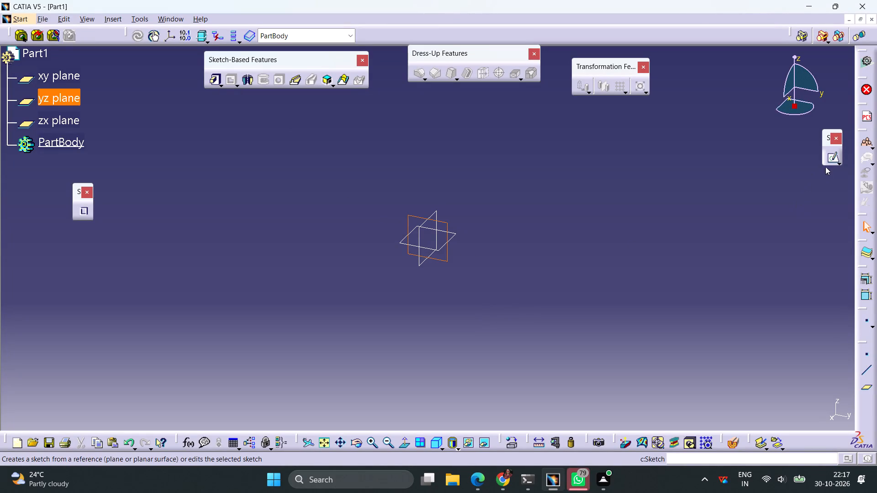
click(825, 160)
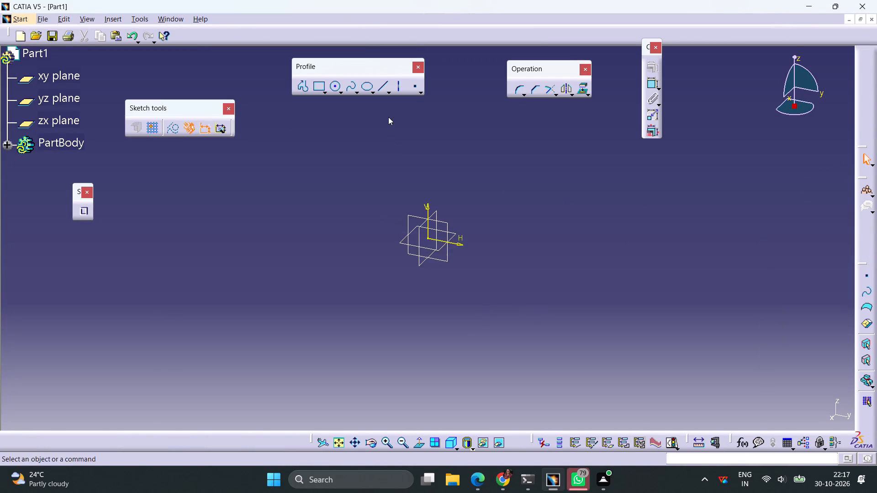
Draw a horizontal line along the H axis from about 18 mm to about 53 mm from the origin.
click(381, 86)
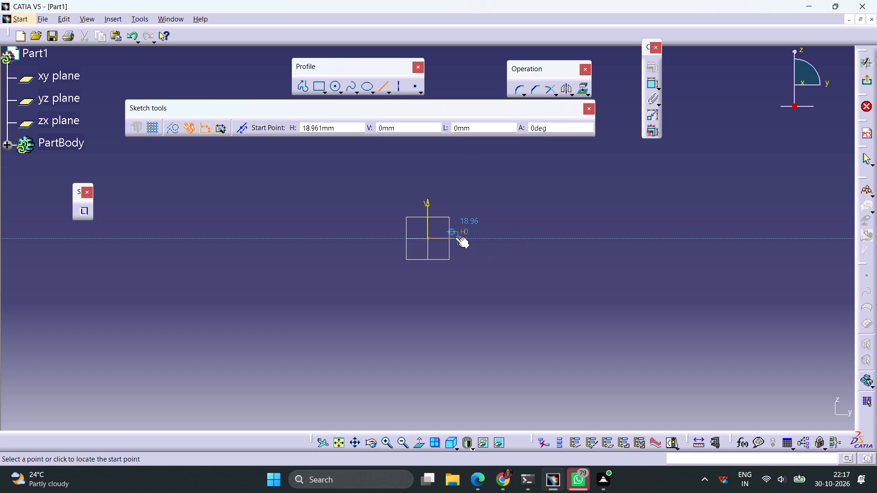
click(455, 237)
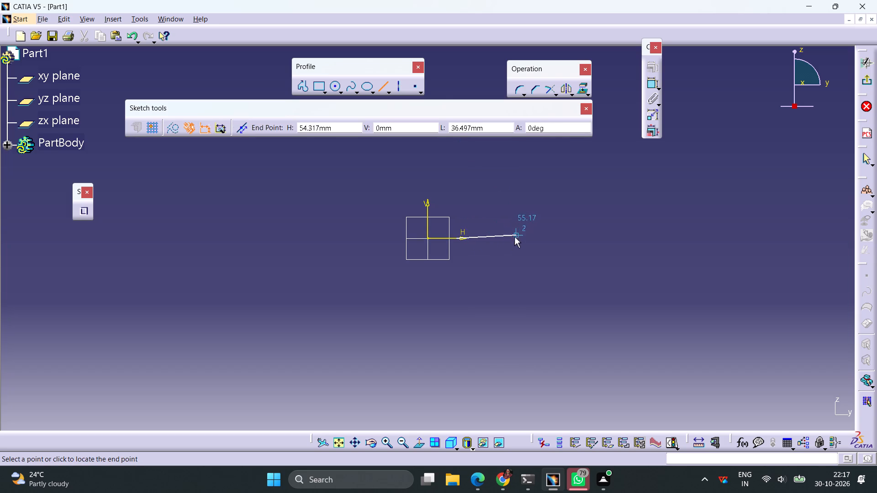
click(513, 239)
click(539, 257)
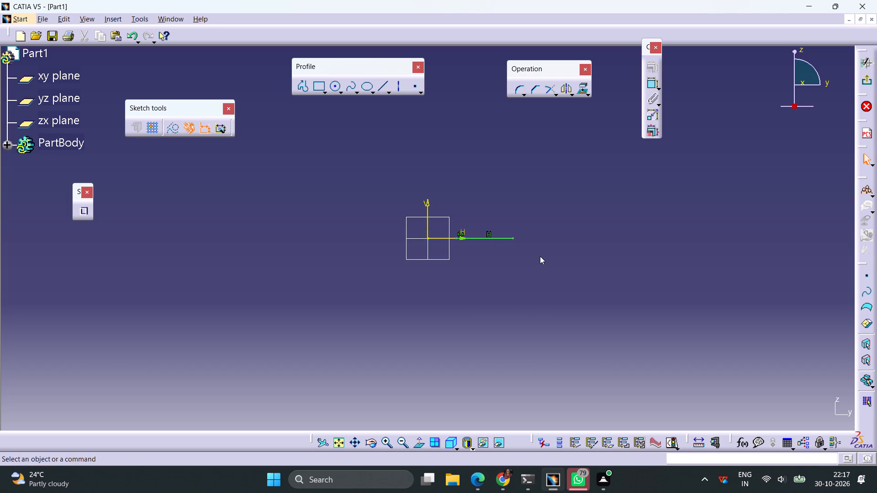
click(540, 256)
Dimension the line's outer endpoint from the V axis and set the distance to 142/2 (71 mm).
click(650, 88)
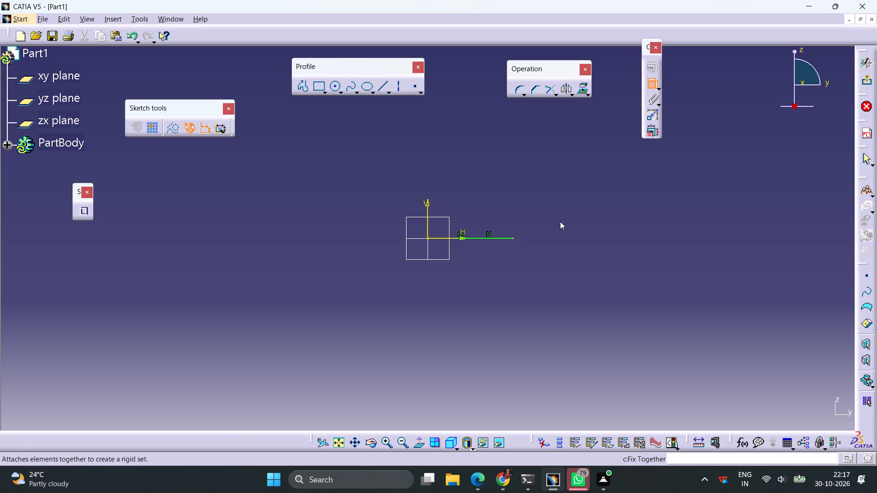
click(512, 239)
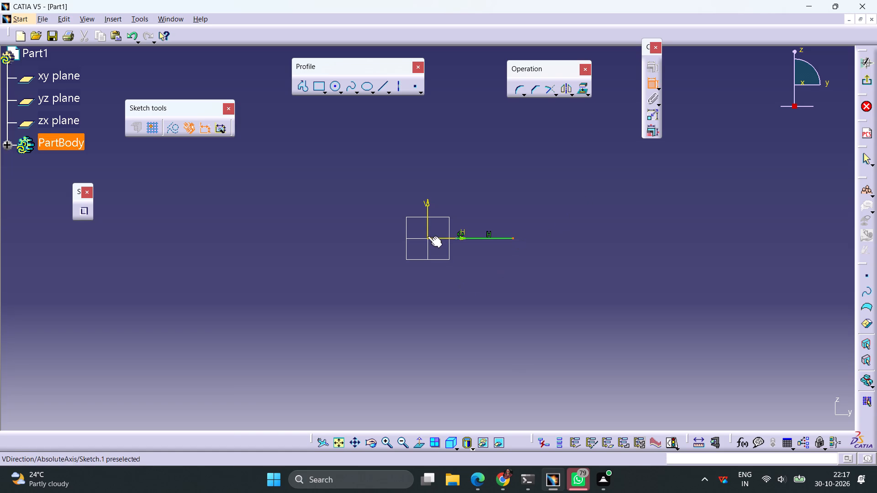
click(426, 230)
click(479, 278)
double_click(474, 275)
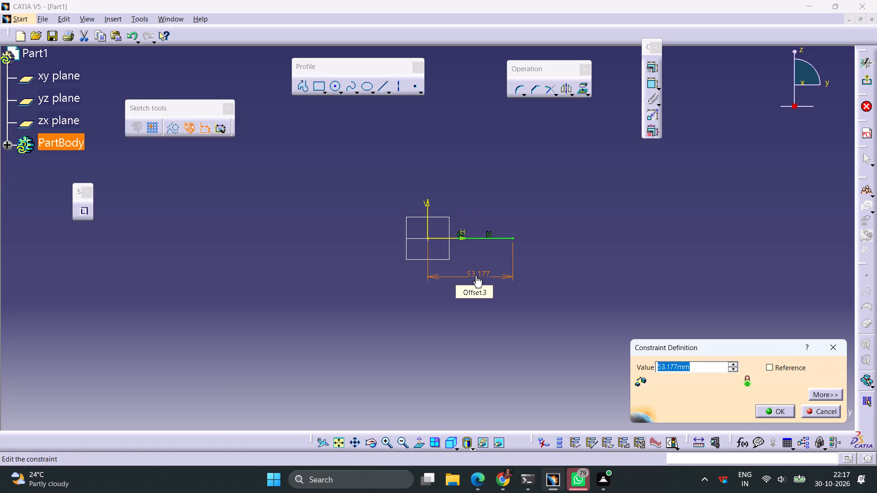
text(142/2)
key(Return)
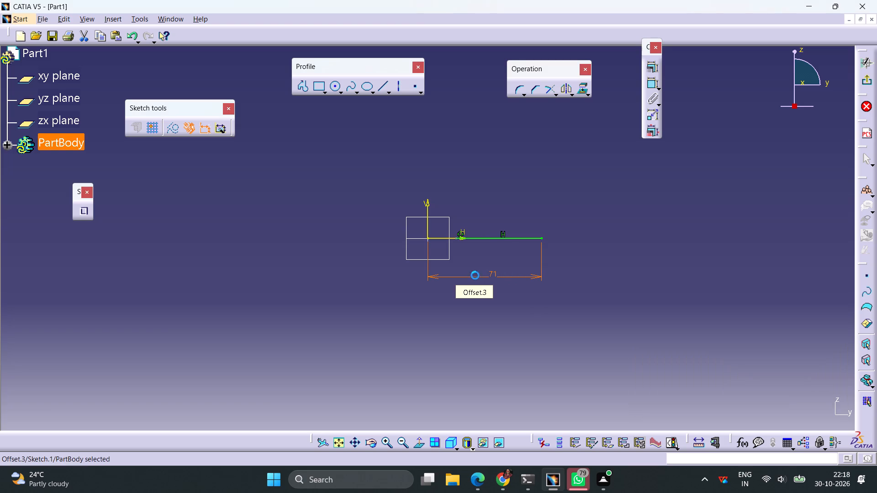
click(605, 227)
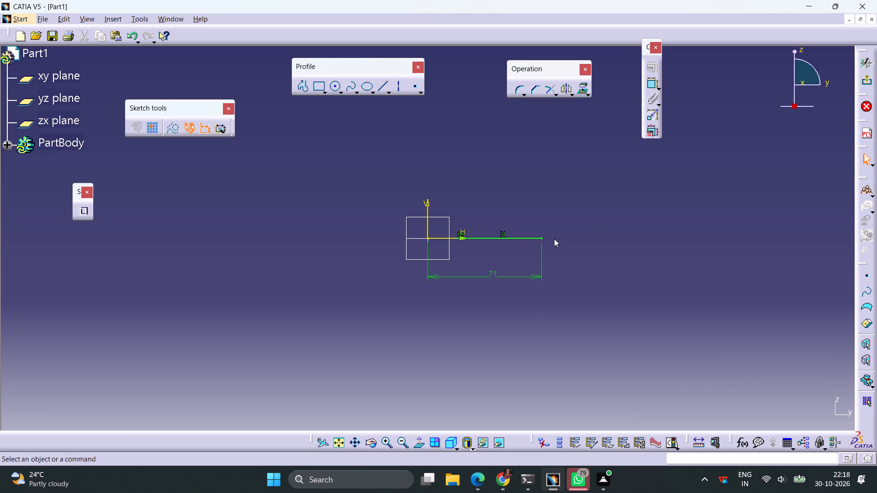
Dimension the line's inner endpoint from the V axis and set the distance to 62/2 (31 mm).
click(458, 237)
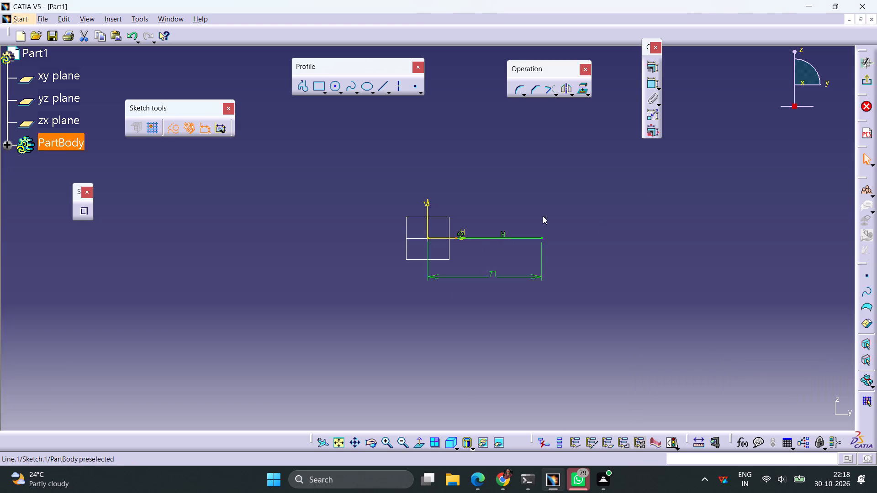
click(646, 84)
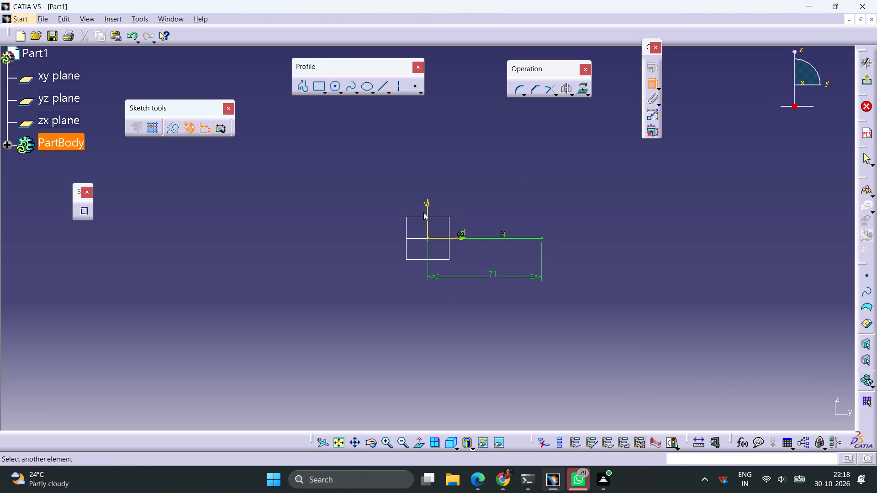
click(428, 209)
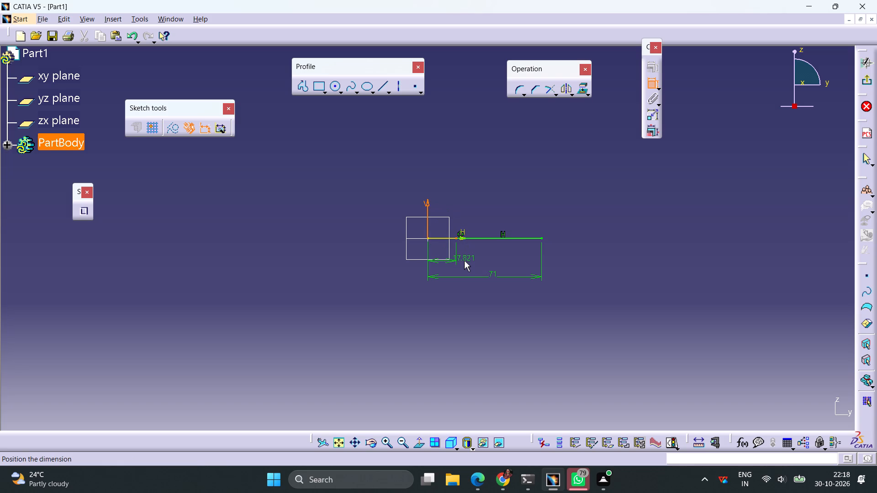
click(470, 260)
click(471, 255)
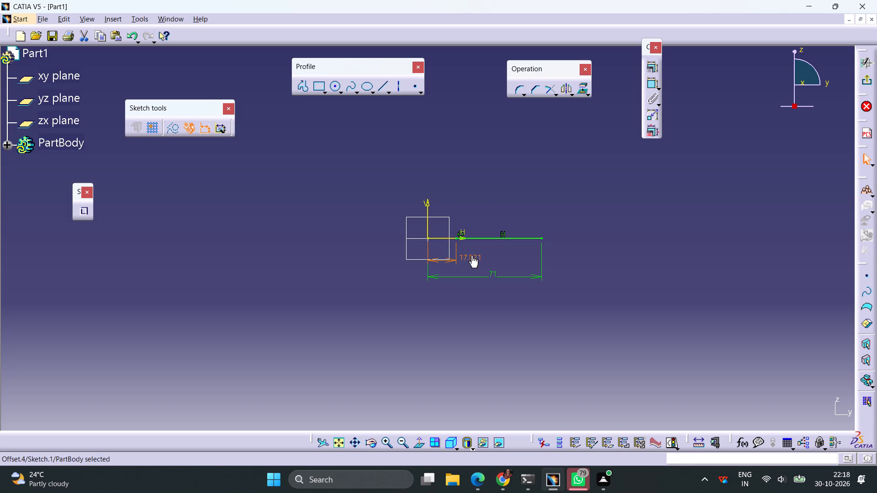
click(471, 255)
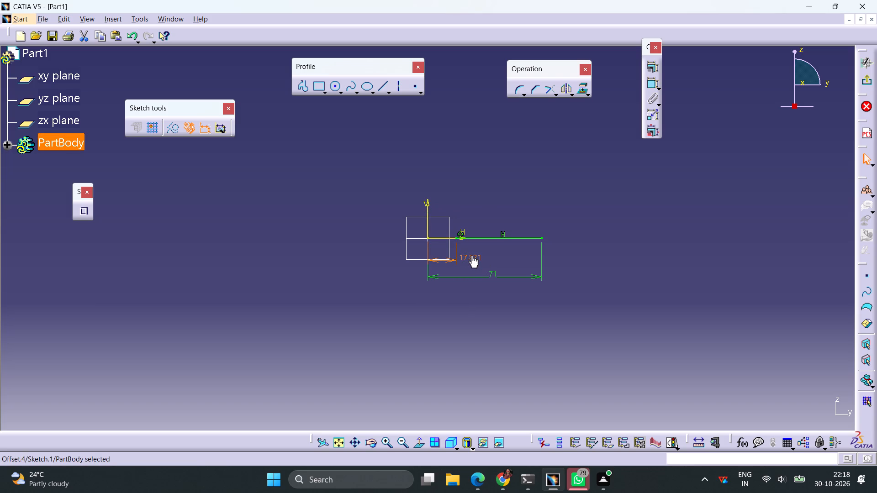
double_click(472, 258)
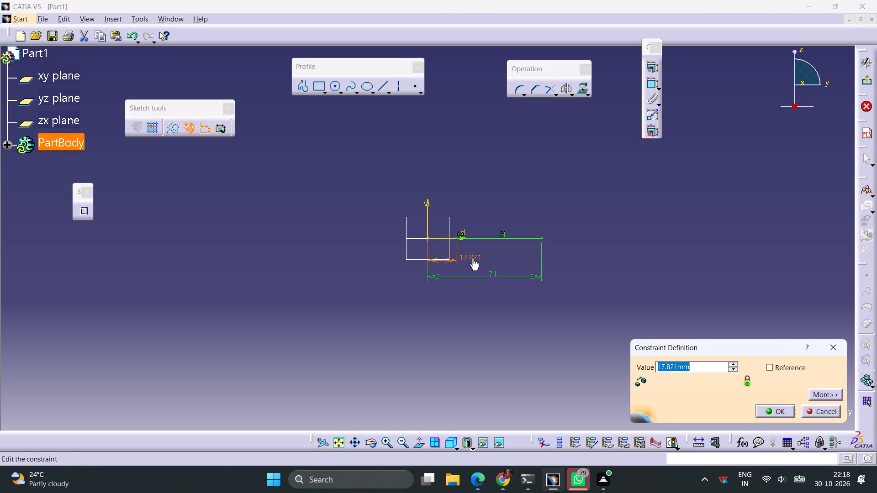
text(62/2)
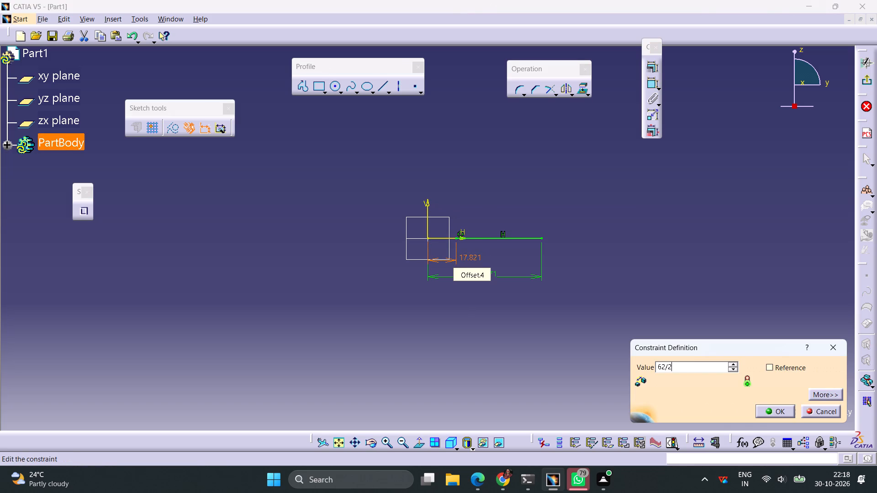
key(Return)
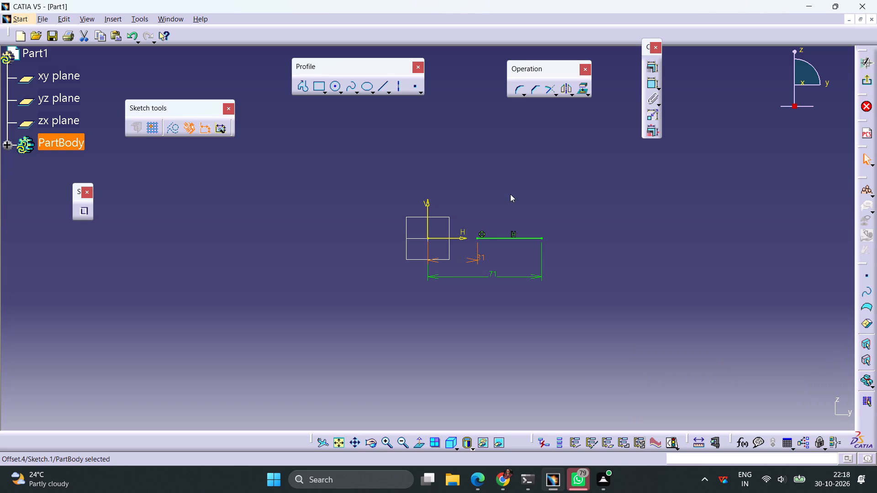
click(508, 193)
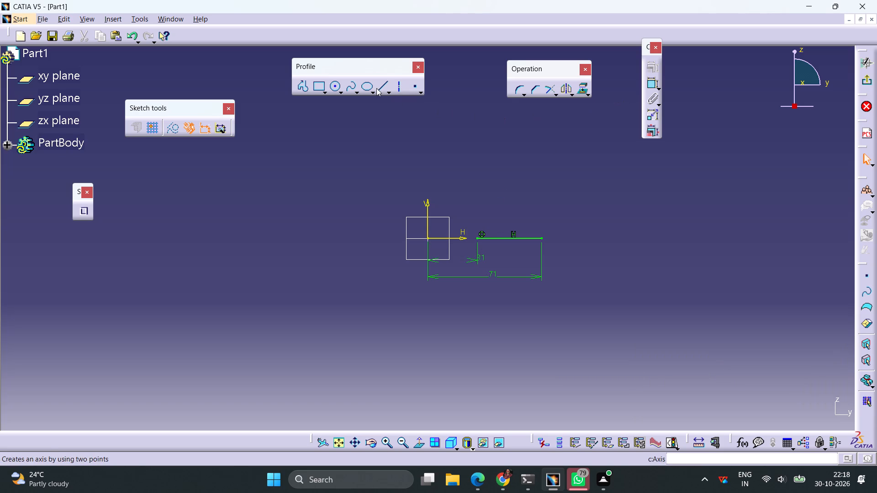
Draw a vertical line upward from the horizontal line's inner endpoint and constrain its length to 18 mm.
click(378, 88)
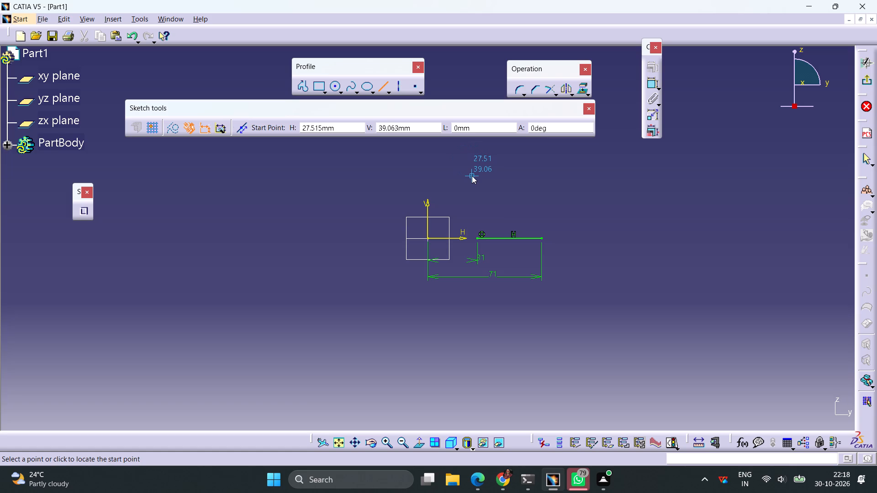
click(477, 237)
click(477, 210)
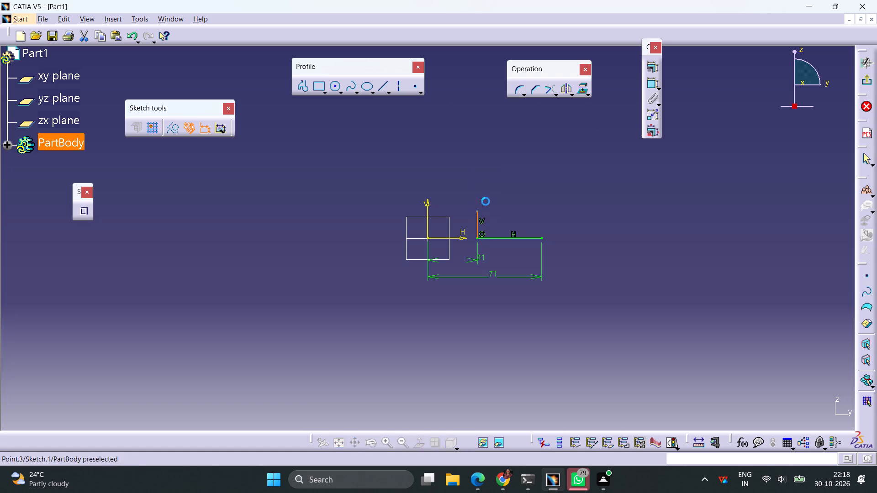
click(649, 85)
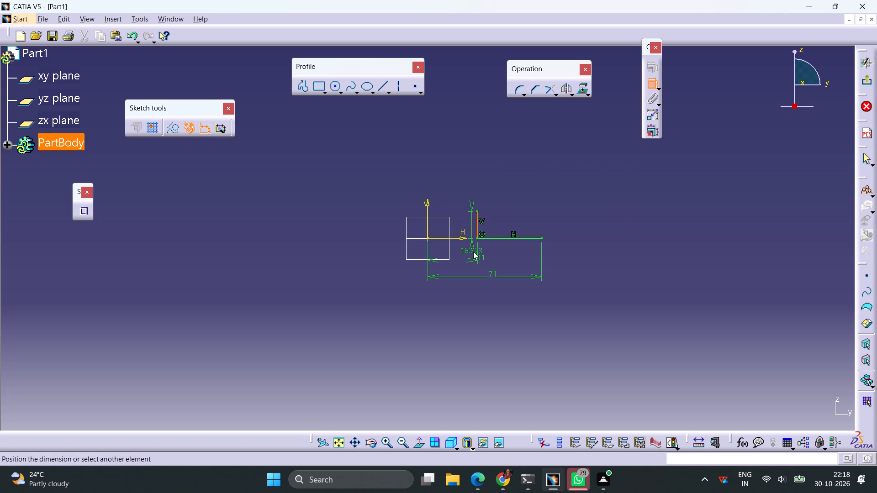
click(466, 296)
double_click(468, 293)
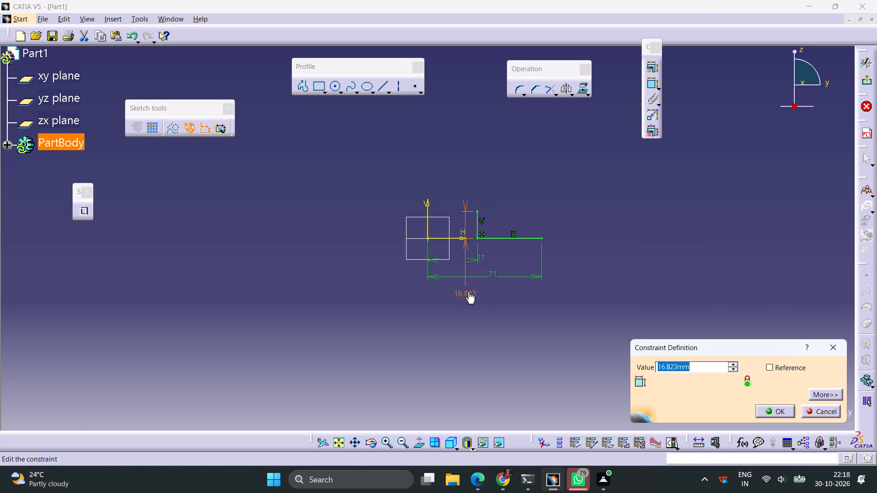
text(18)
key(Return)
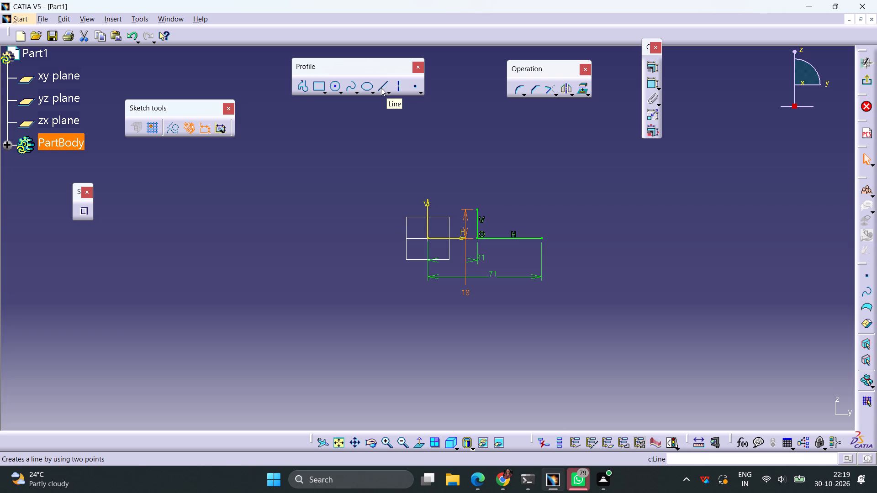
Draw a short line from the vertical line's upper end, slanting toward the V axis, and constrain it 15° from the vertical line.
click(381, 88)
click(475, 209)
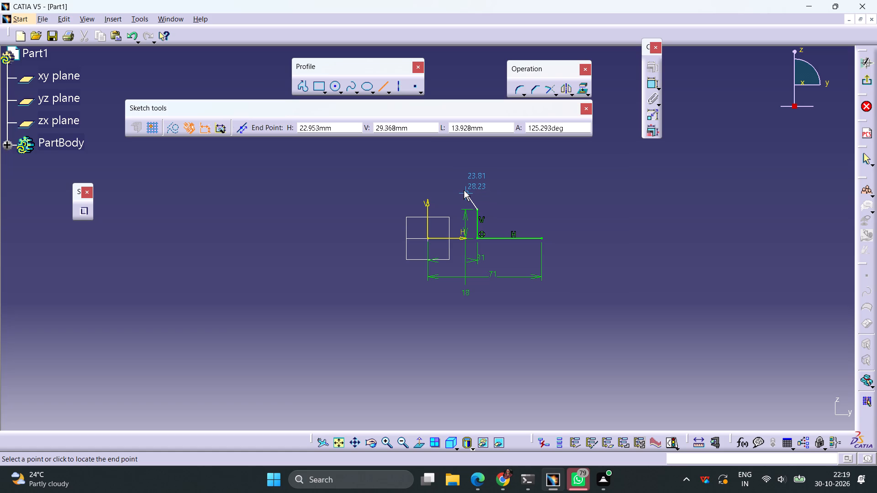
click(464, 190)
click(646, 85)
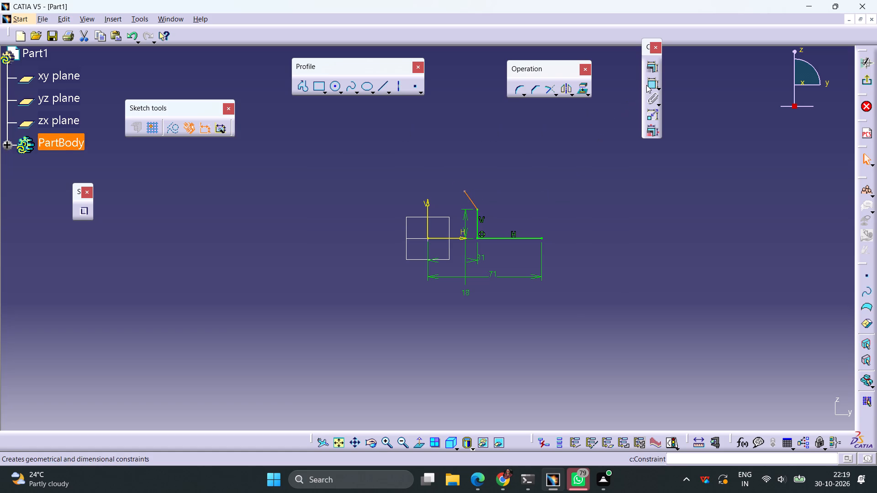
click(479, 224)
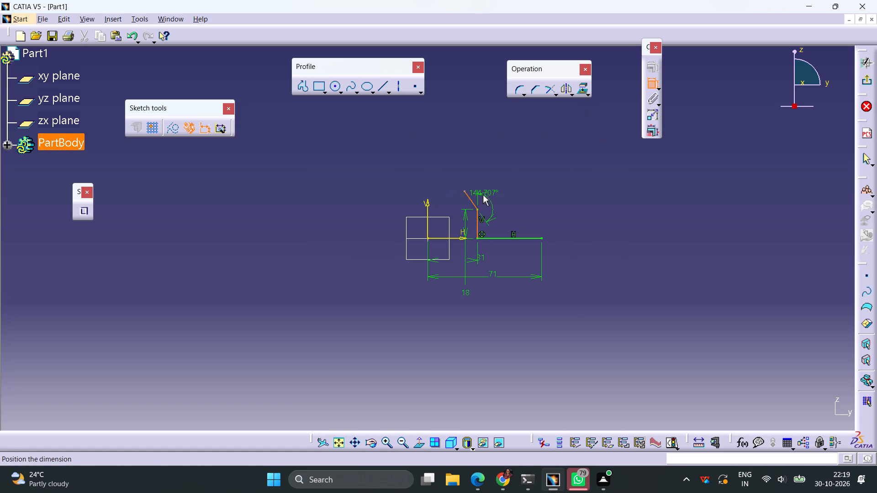
click(471, 194)
double_click(472, 193)
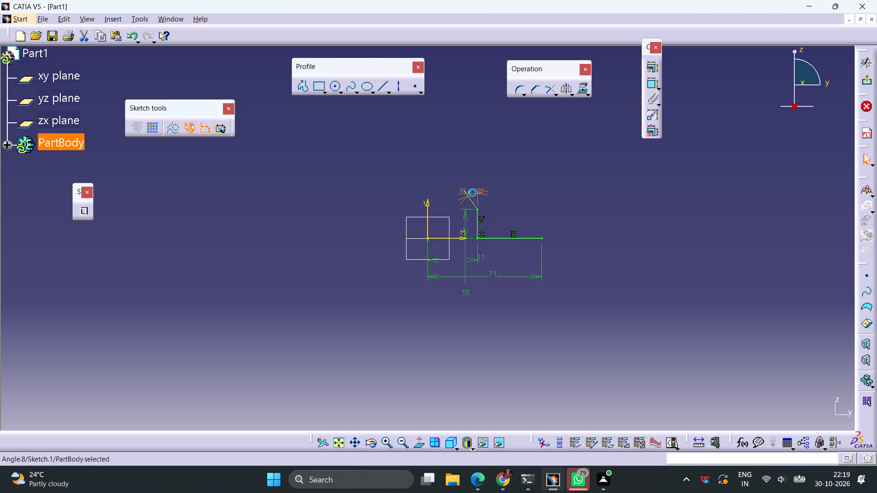
text(15)
key(Return)
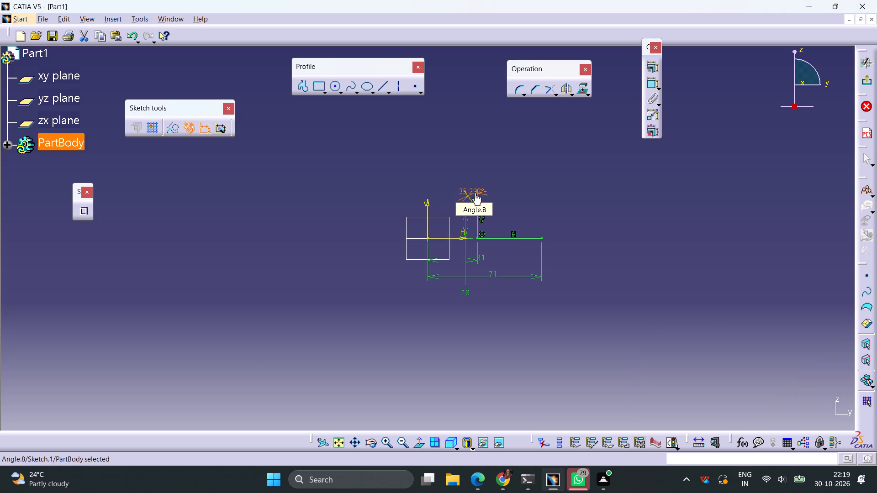
click(498, 195)
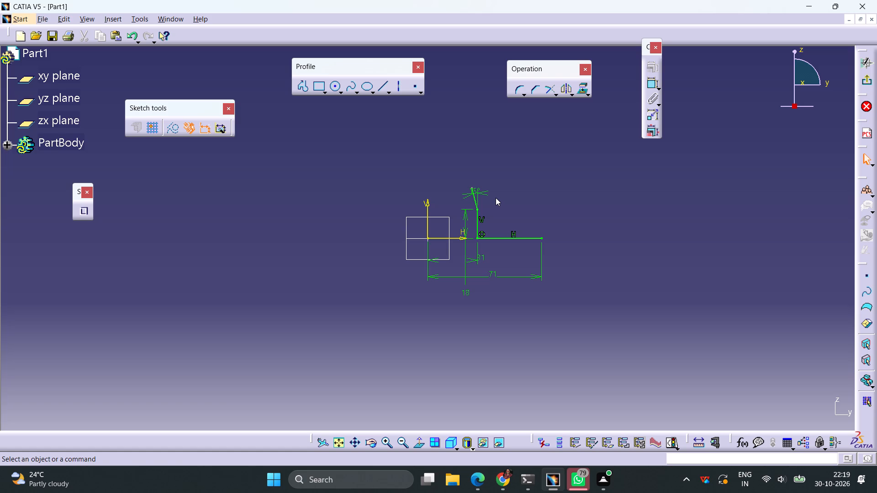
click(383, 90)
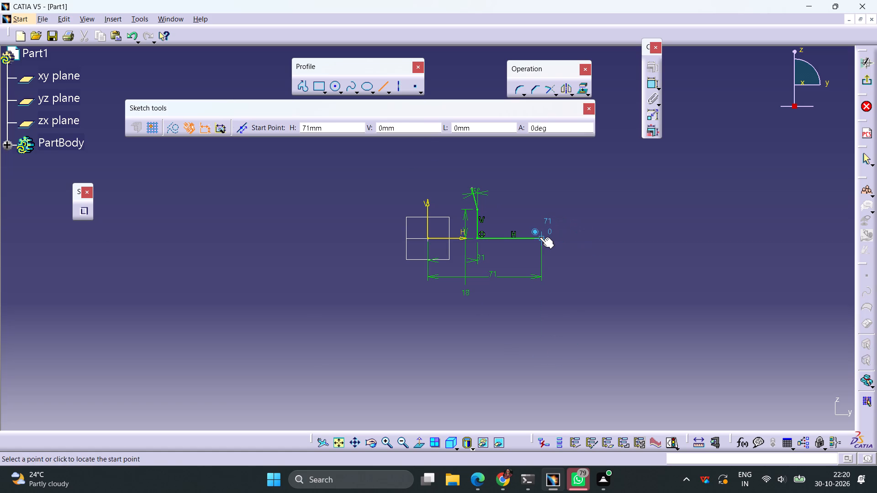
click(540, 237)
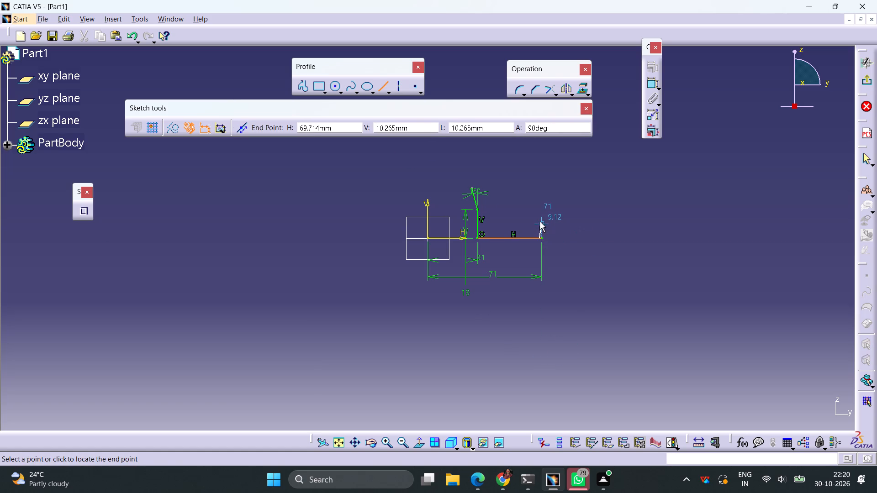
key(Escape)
Draw a vertical line upward from the horizontal base line's outer endpoint and constrain its length to 18 mm.
click(381, 90)
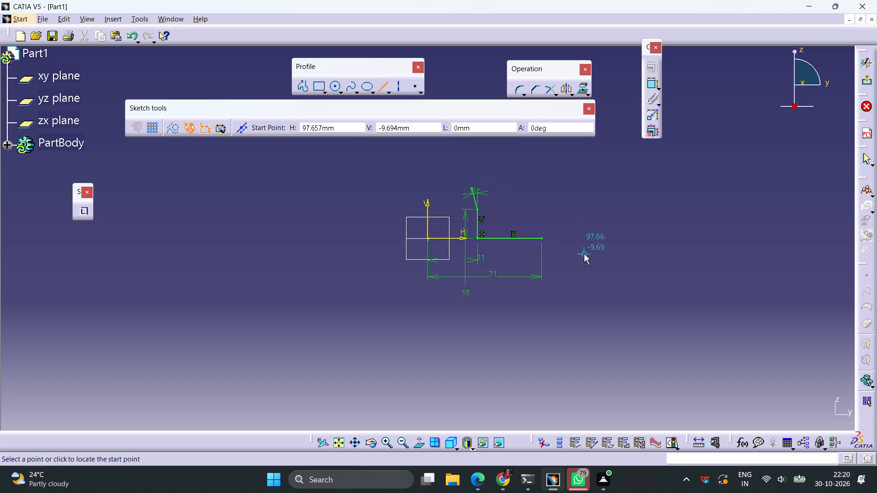
click(543, 237)
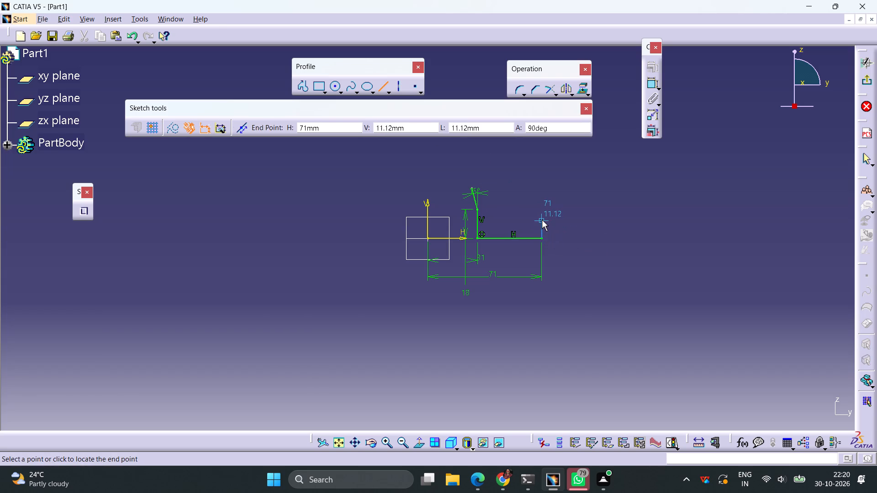
click(542, 220)
click(653, 85)
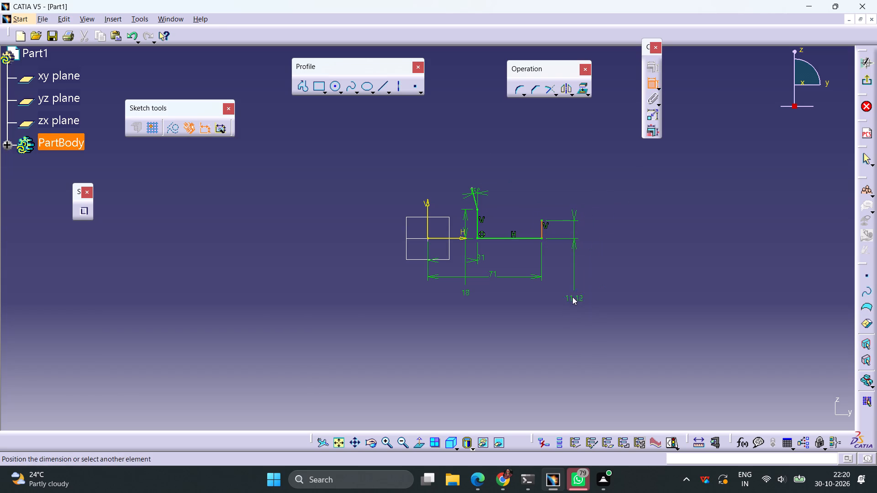
click(571, 295)
double_click(571, 295)
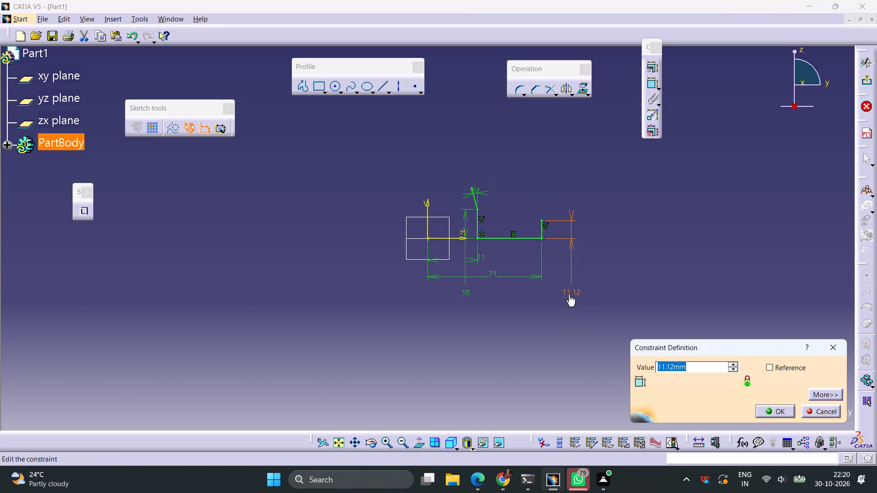
text(18)
key(Return)
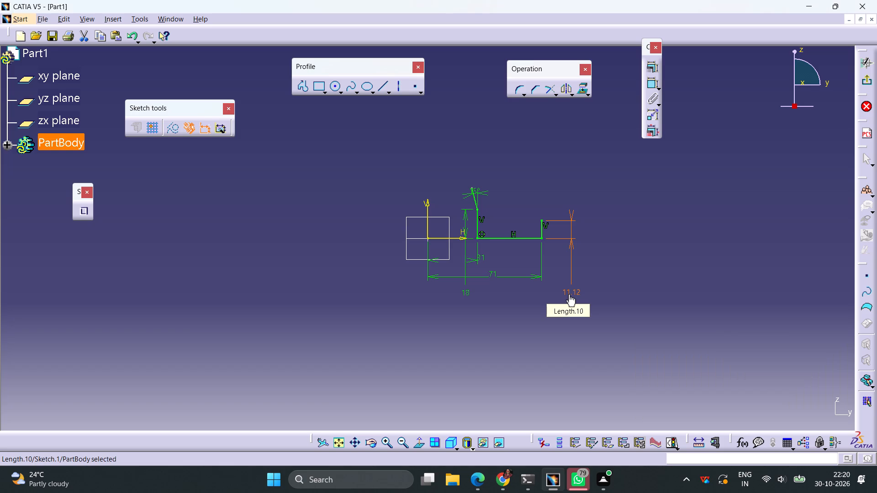
click(617, 256)
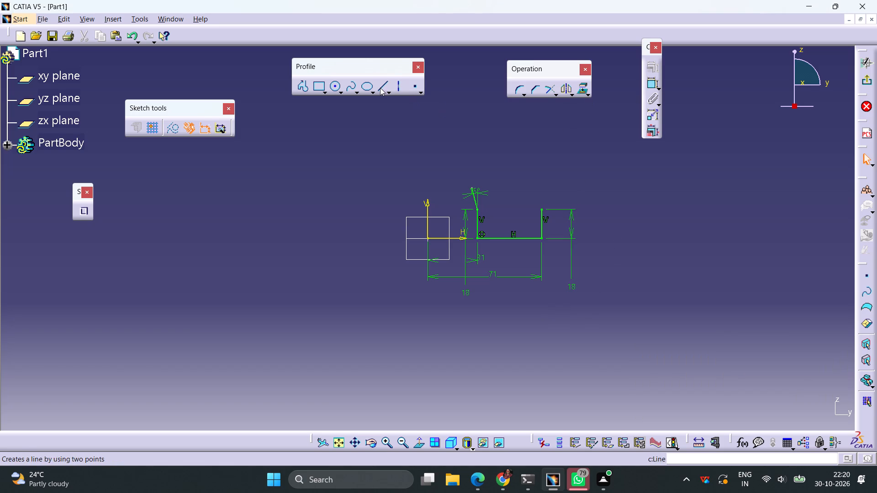
Draw a horizontal line inward from the outer vertical line's upper end and set its free endpoint 47.5 mm from the V axis.
click(380, 88)
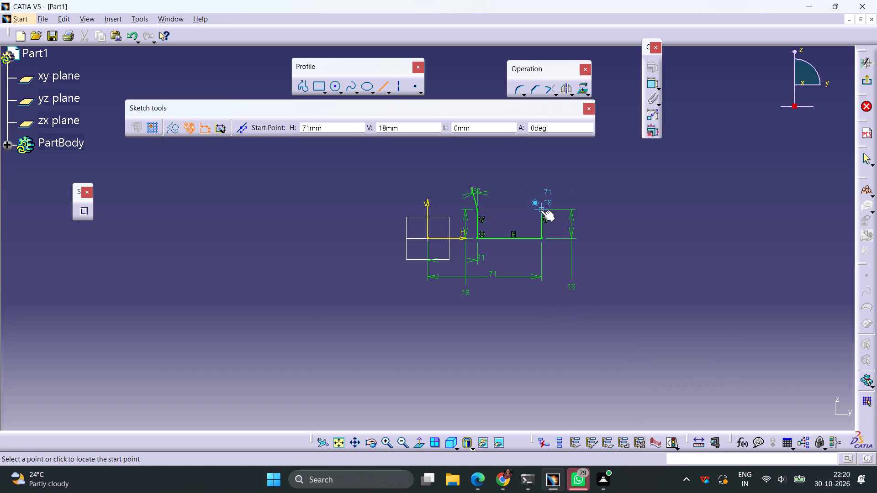
click(540, 210)
click(518, 209)
click(578, 183)
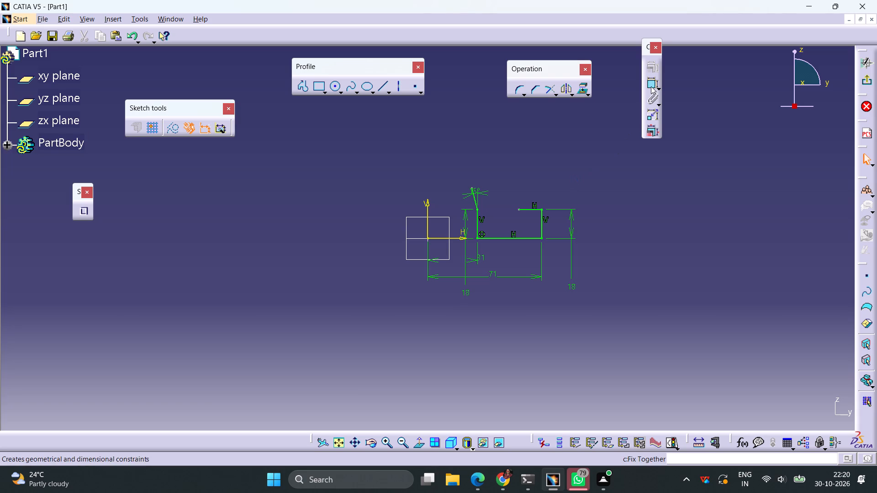
click(650, 86)
click(518, 209)
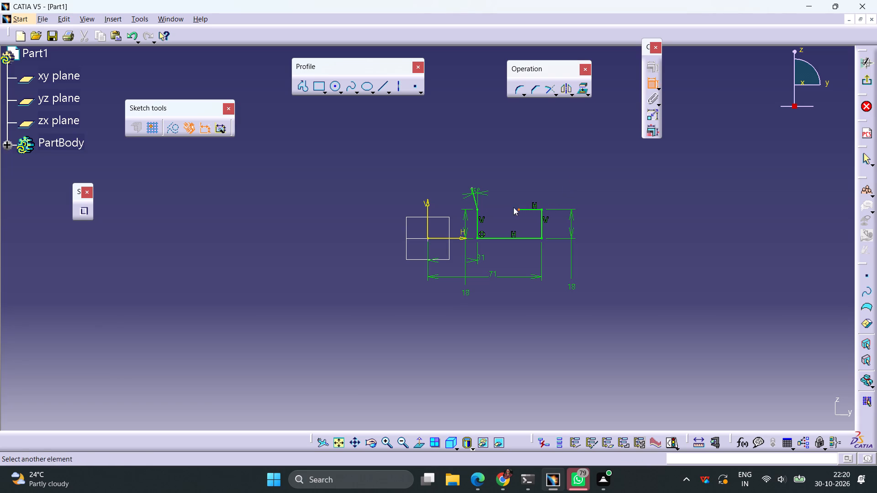
click(428, 214)
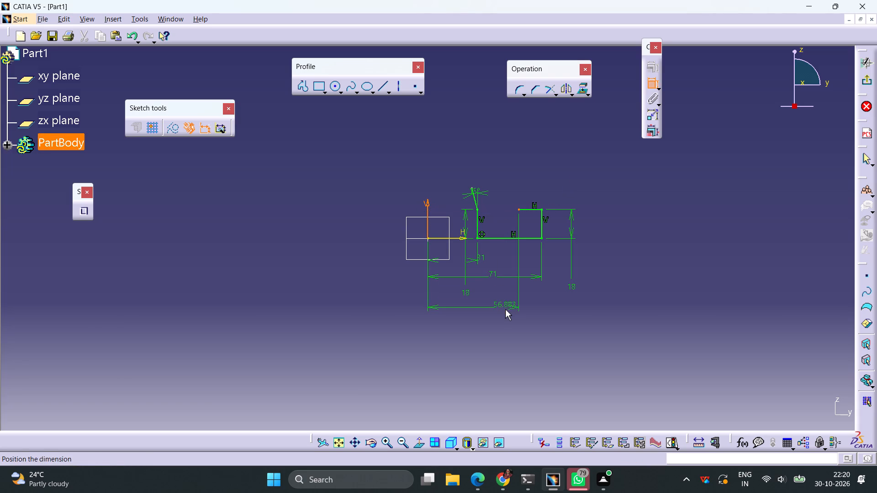
click(505, 309)
double_click(502, 307)
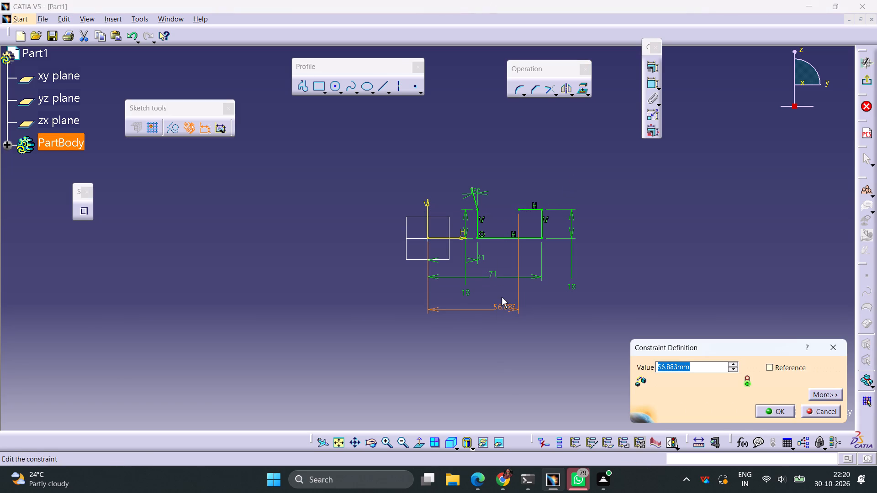
text(47.5)
key(Return)
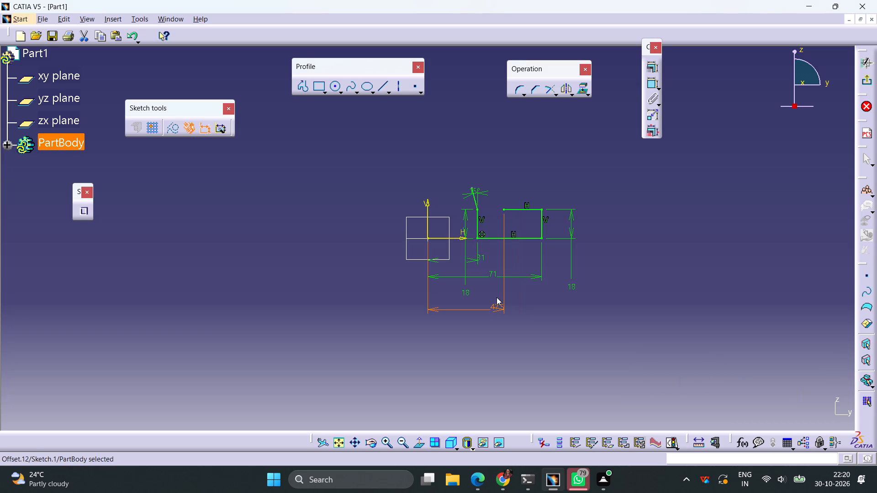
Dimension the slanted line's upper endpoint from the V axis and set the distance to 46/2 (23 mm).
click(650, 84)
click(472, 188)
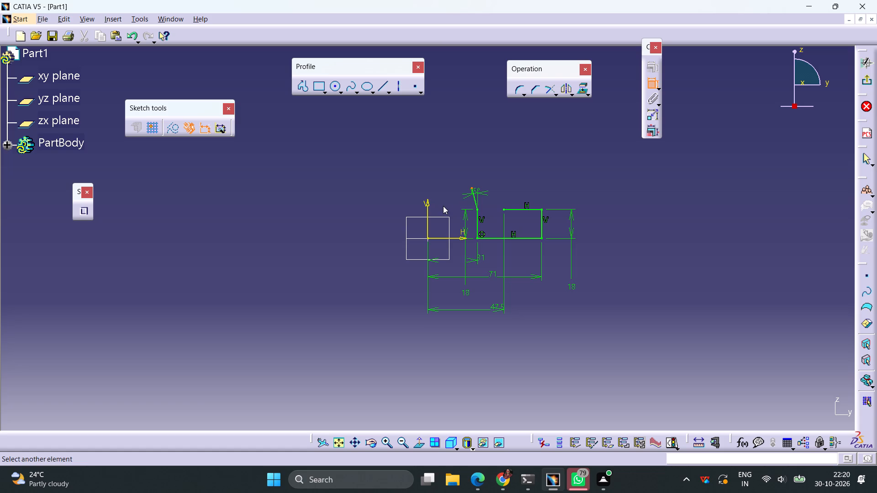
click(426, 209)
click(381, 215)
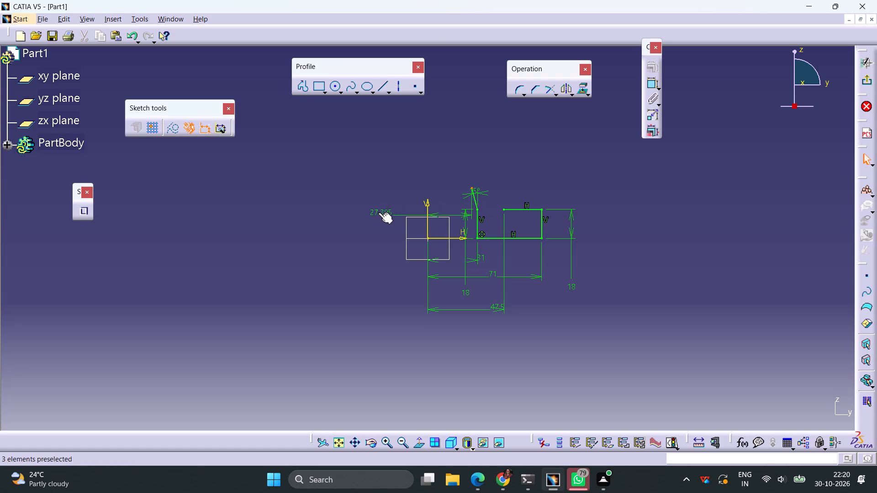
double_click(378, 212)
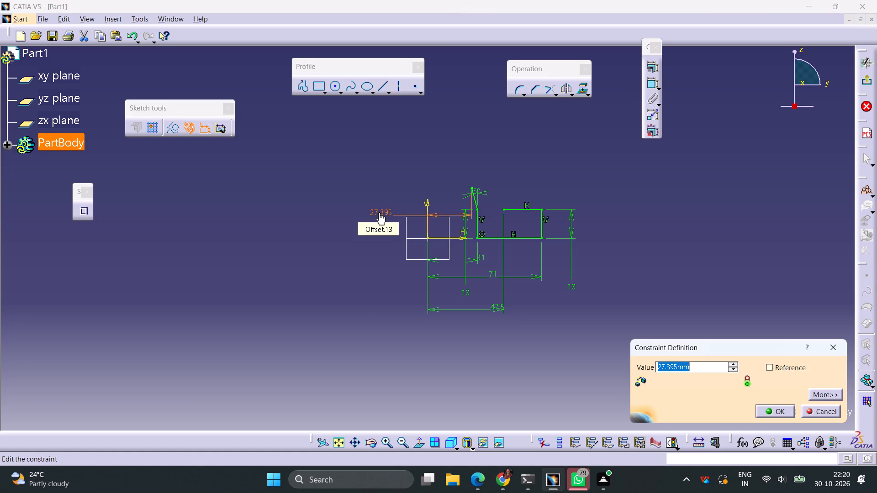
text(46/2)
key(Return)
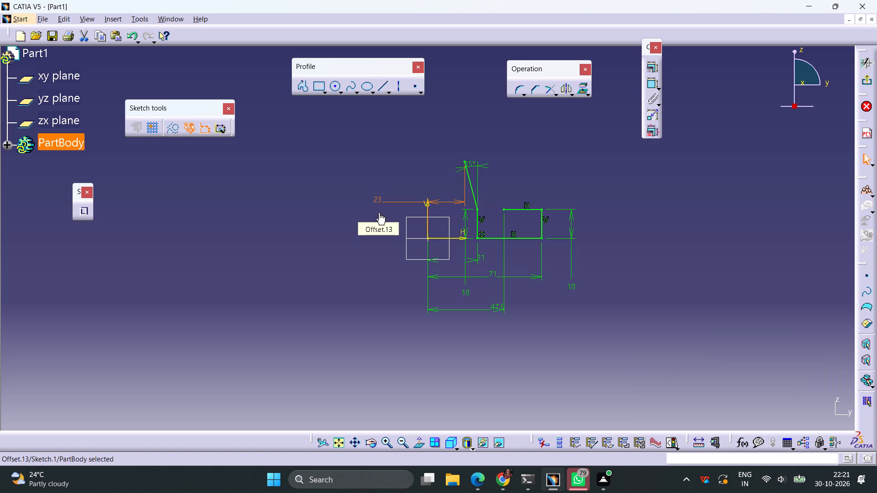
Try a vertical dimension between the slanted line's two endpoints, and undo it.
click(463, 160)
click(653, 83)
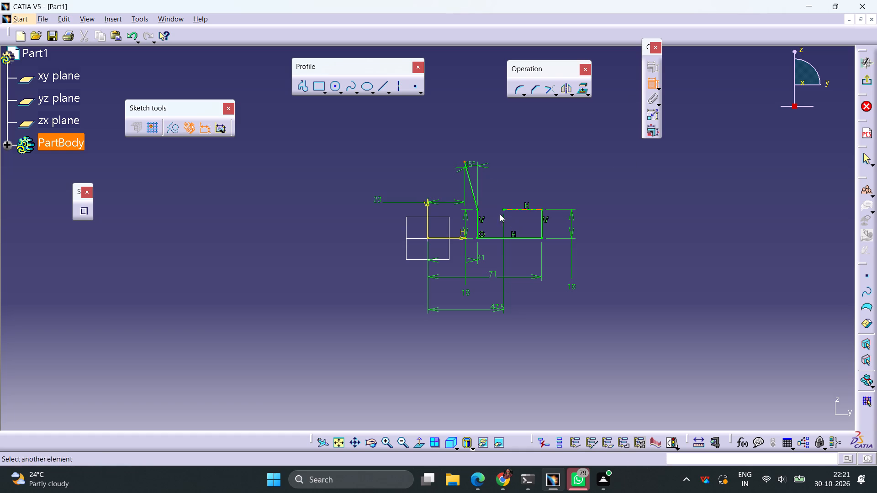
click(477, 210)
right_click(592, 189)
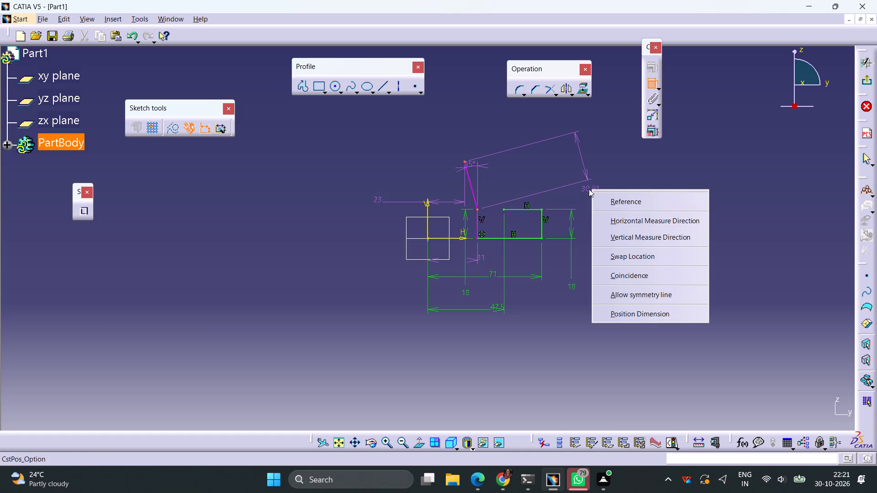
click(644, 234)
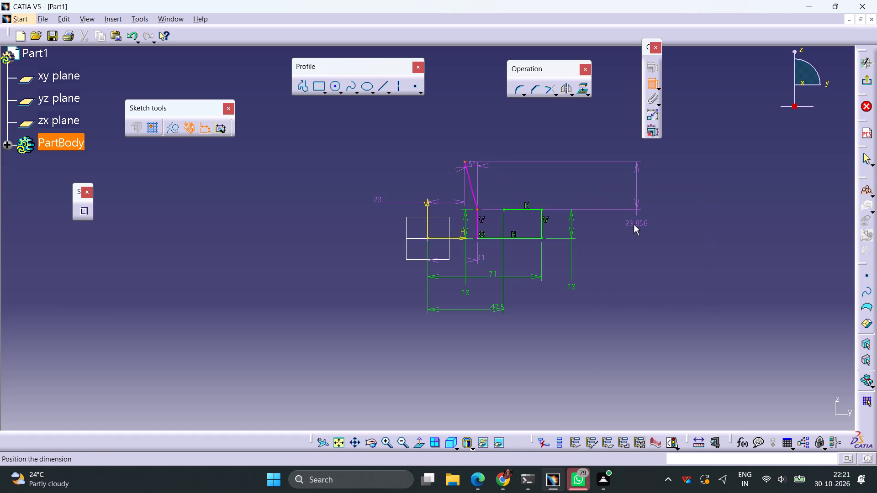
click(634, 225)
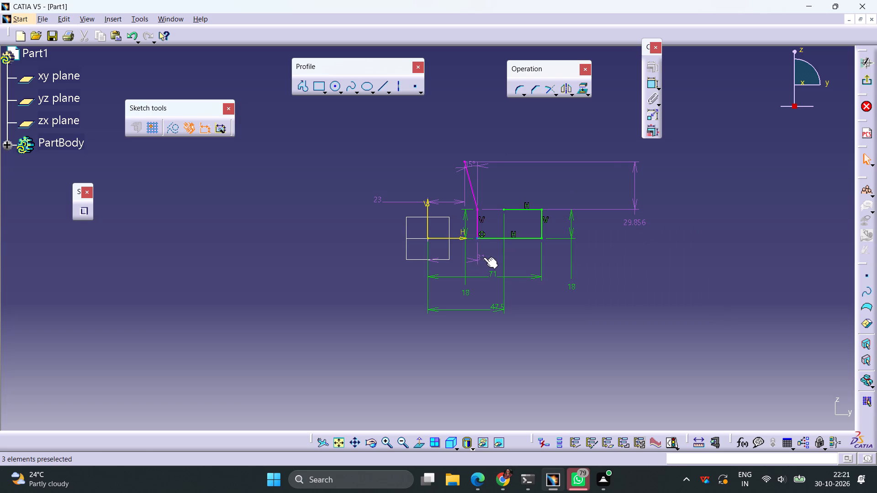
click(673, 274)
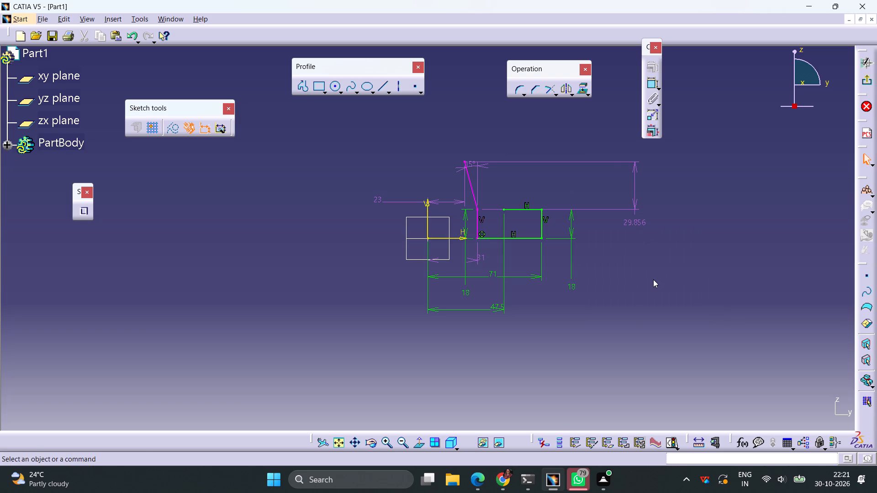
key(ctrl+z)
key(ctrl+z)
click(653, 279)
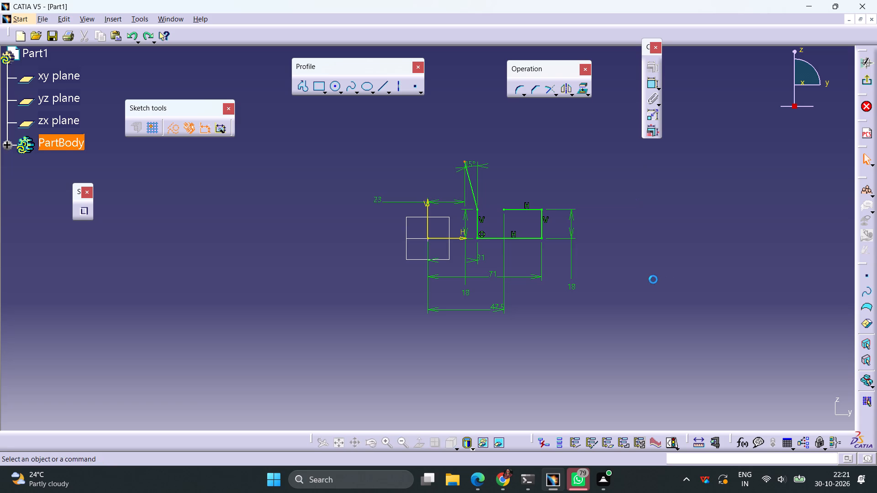
Delete the slanted line together with its 23 mm distance constraint and its leftover upper endpoint.
click(470, 192)
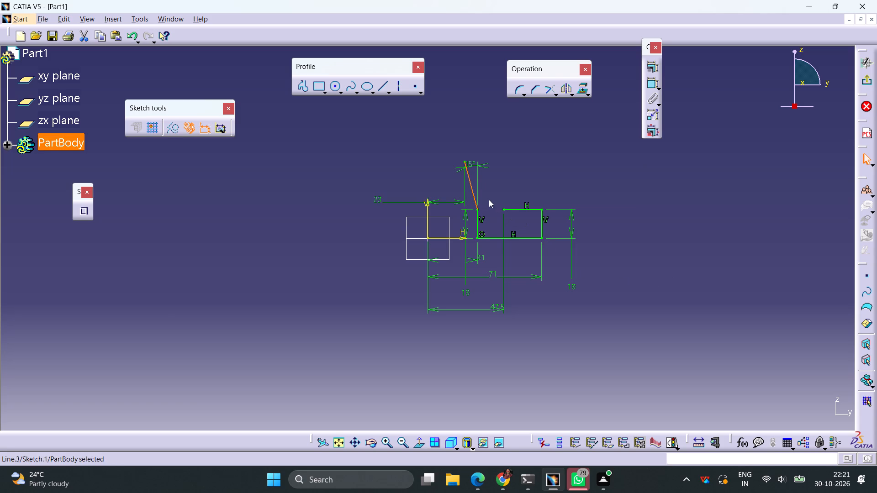
key(Delete)
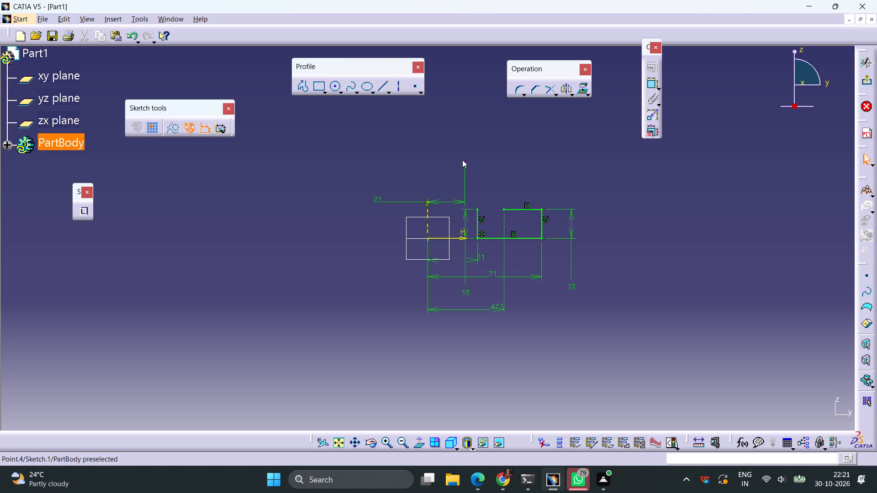
click(379, 202)
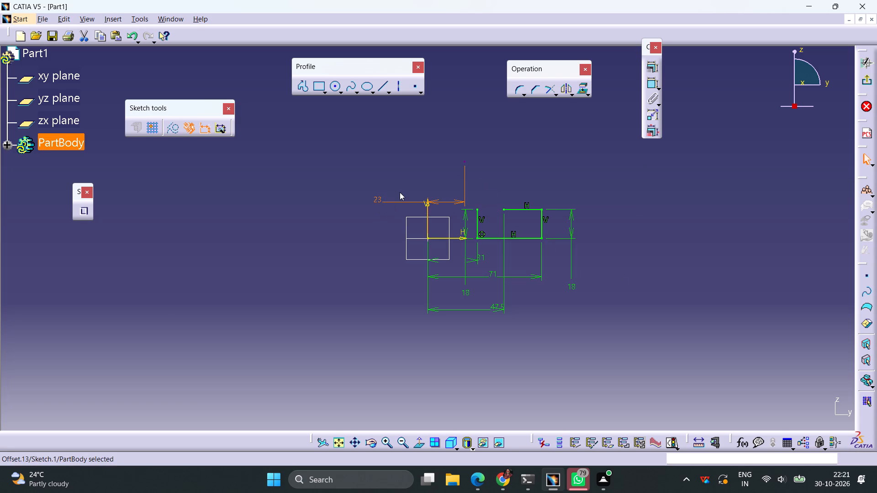
key(Delete)
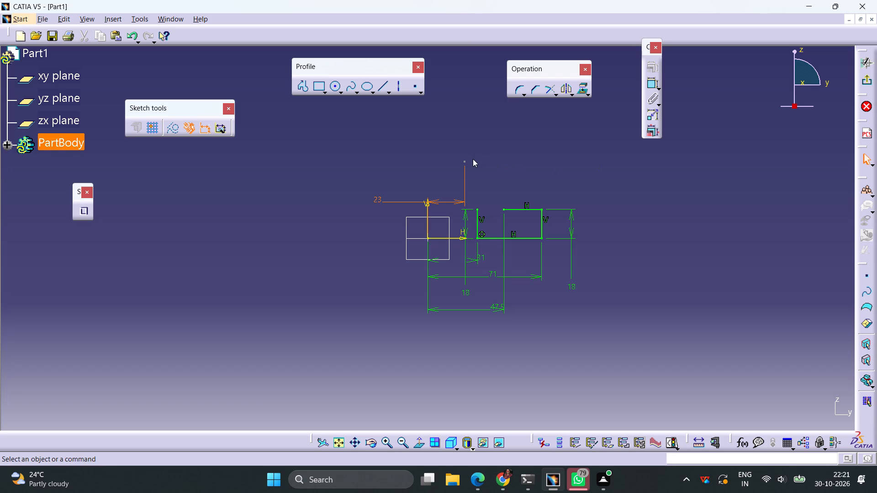
click(465, 162)
key(Delete)
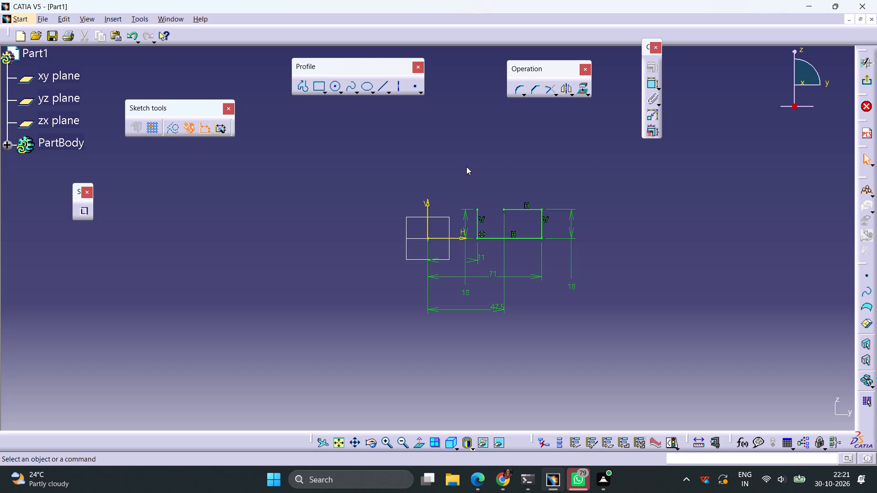
Draw a separate vertical line above and aligned with the inner vertical line, and set its length to 78-23-18 (37 mm).
click(379, 90)
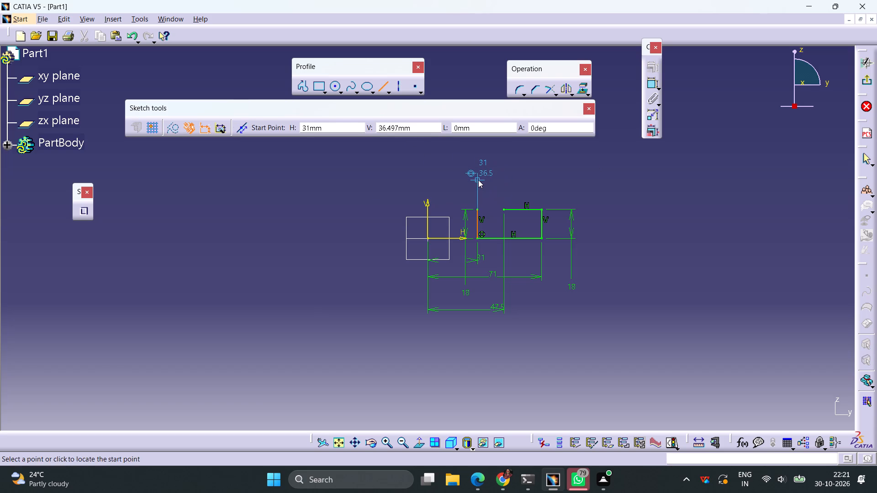
click(478, 180)
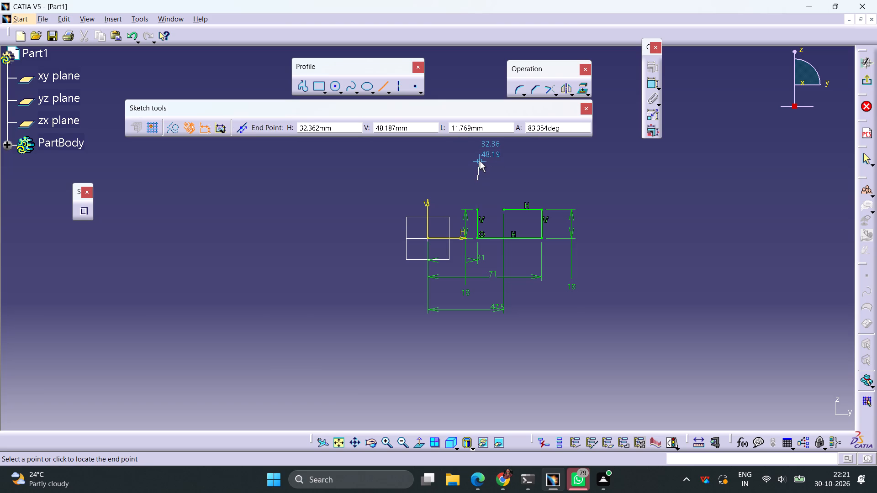
click(474, 156)
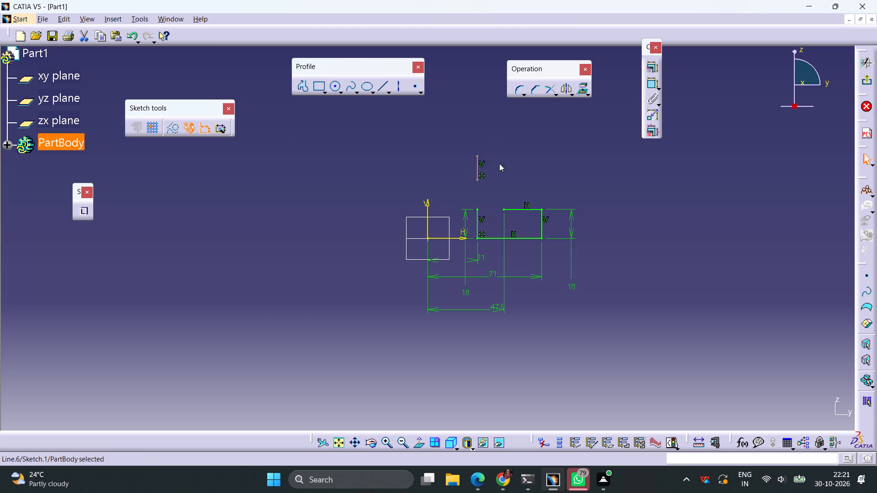
click(567, 168)
click(647, 88)
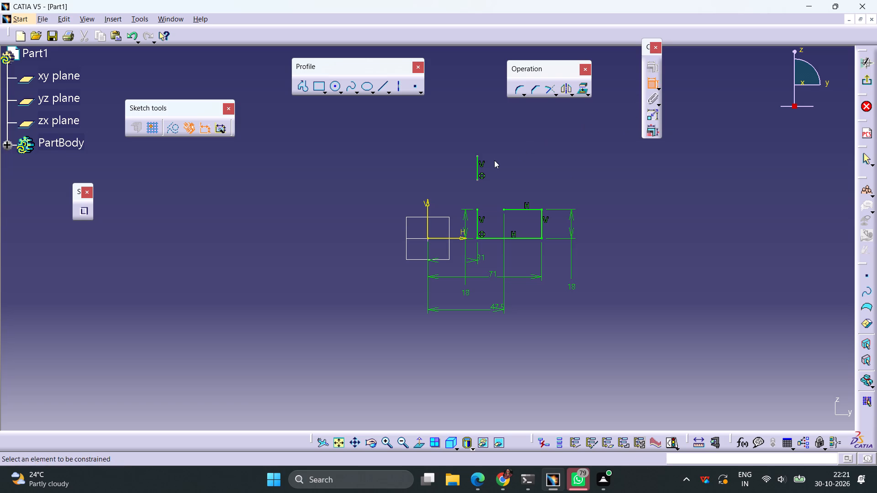
click(478, 168)
click(518, 168)
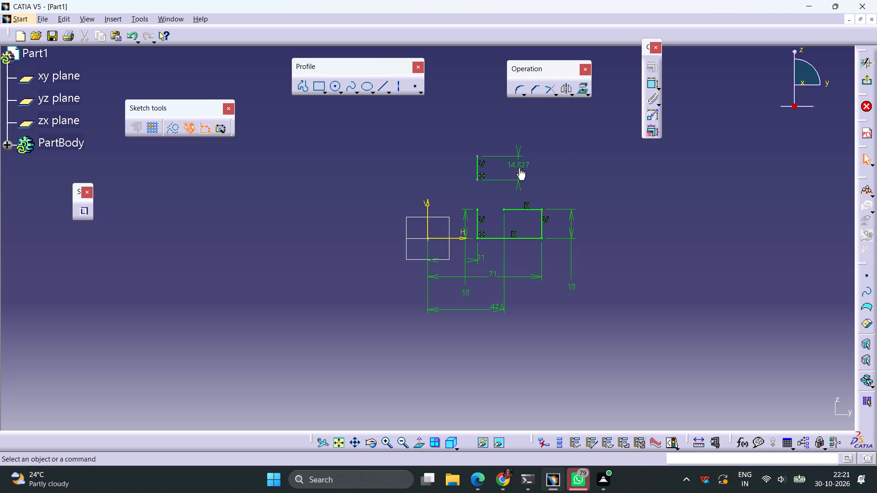
double_click(519, 166)
text(78-)
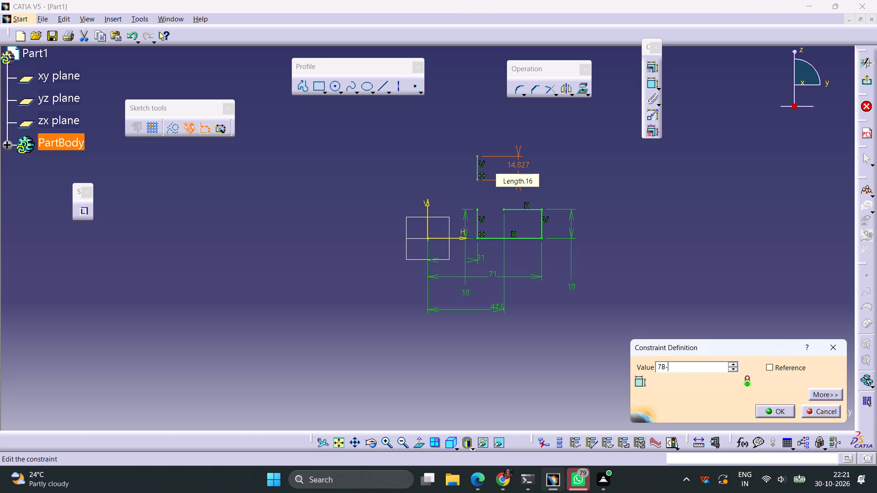
text(23-18)
key(Return)
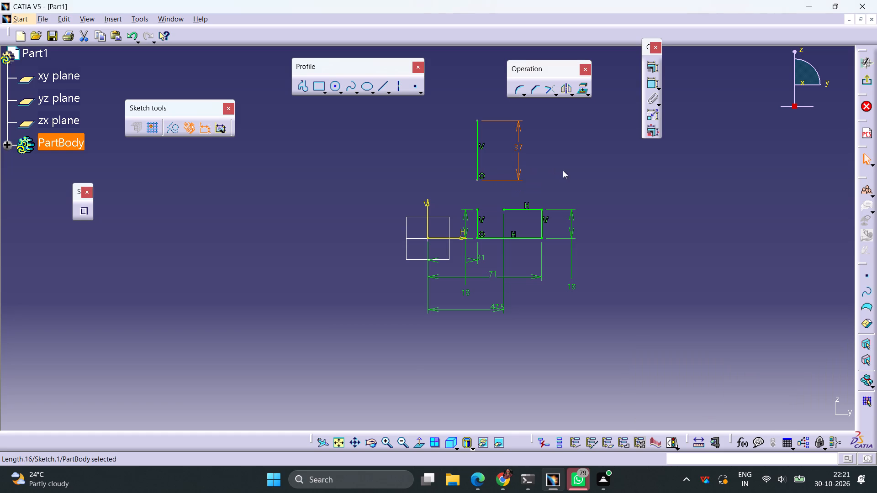
click(568, 172)
Dimension the upper vertical line's lower endpoint from the lower profile's top horizontal line and set the distance to 23 mm.
click(650, 83)
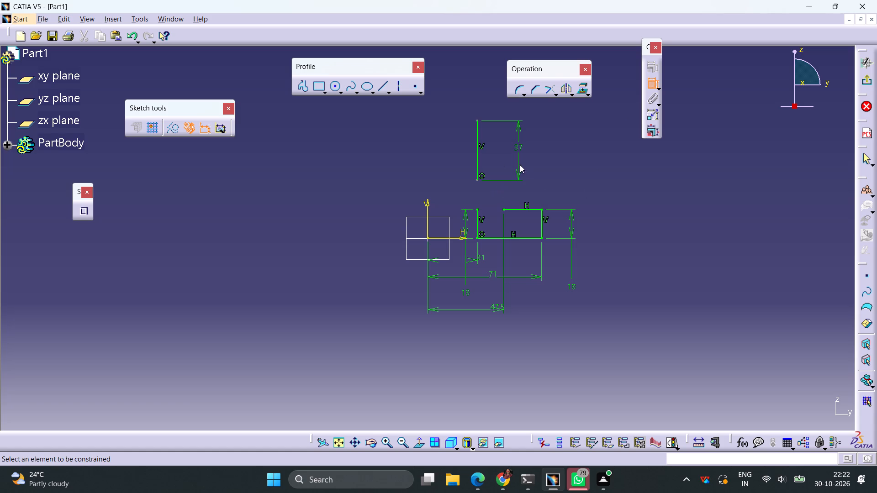
click(477, 180)
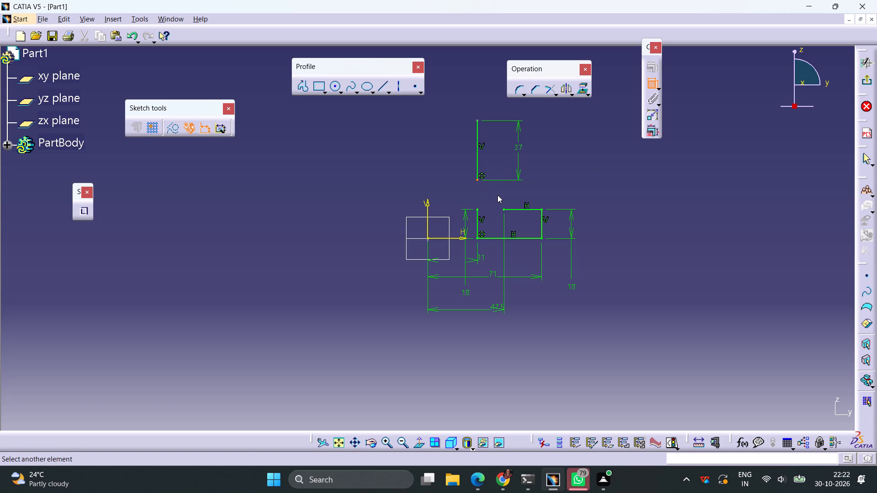
click(517, 210)
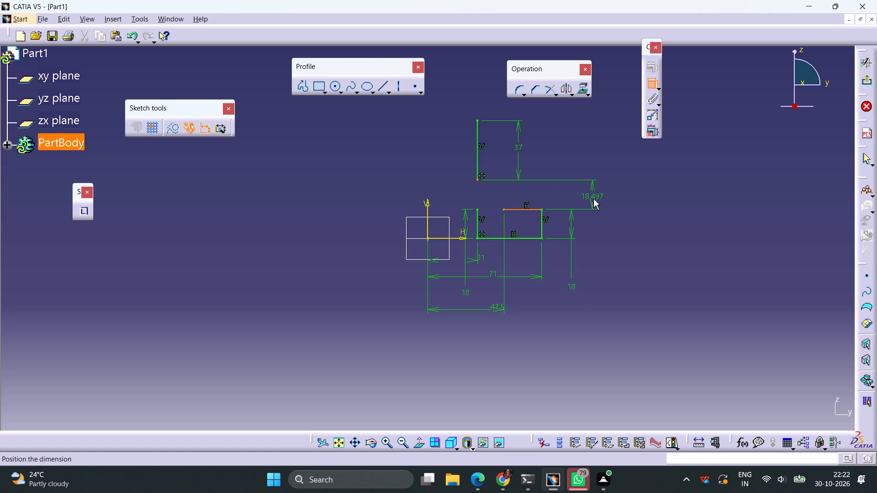
click(593, 199)
double_click(598, 198)
text(23)
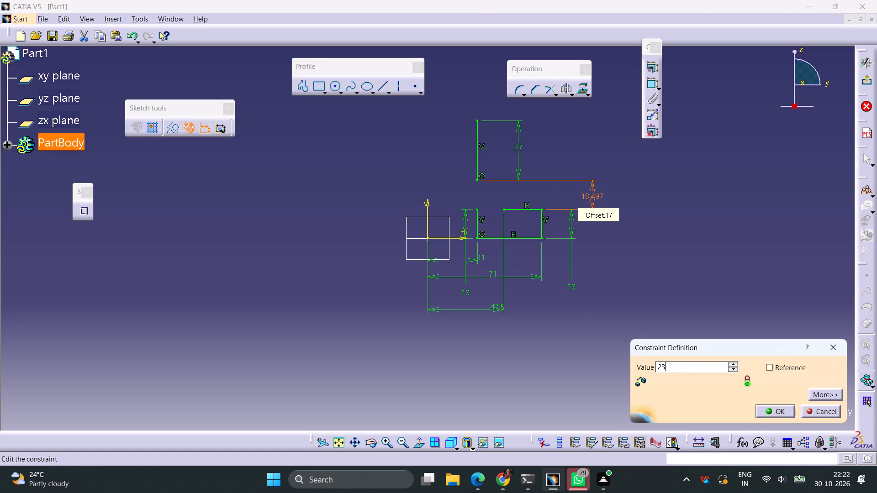
key(Return)
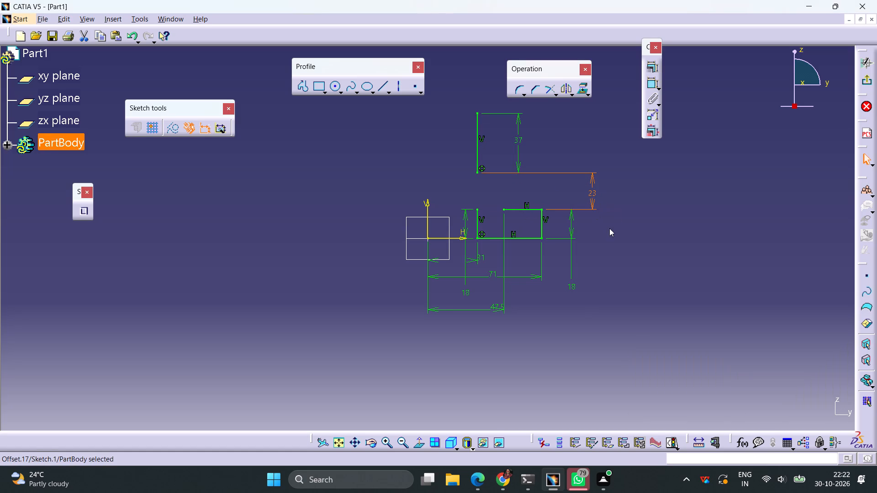
click(621, 237)
Draw a short horizontal line, about 9 mm long, outward from the upper vertical line's top endpoint.
click(379, 88)
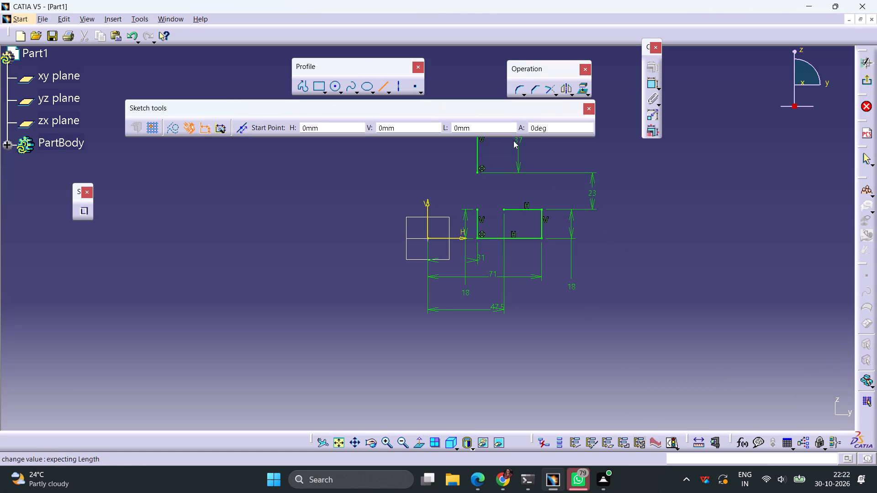
middle_drag(495, 174, 486, 255)
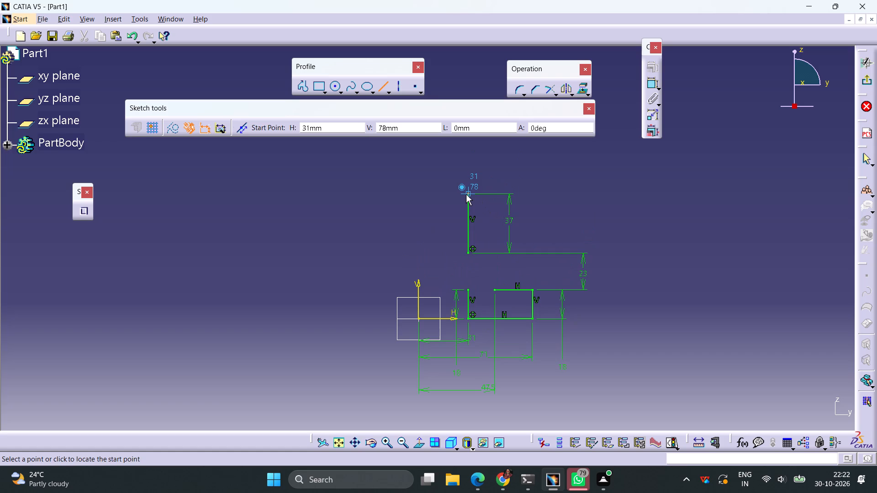
click(466, 194)
click(482, 194)
click(571, 172)
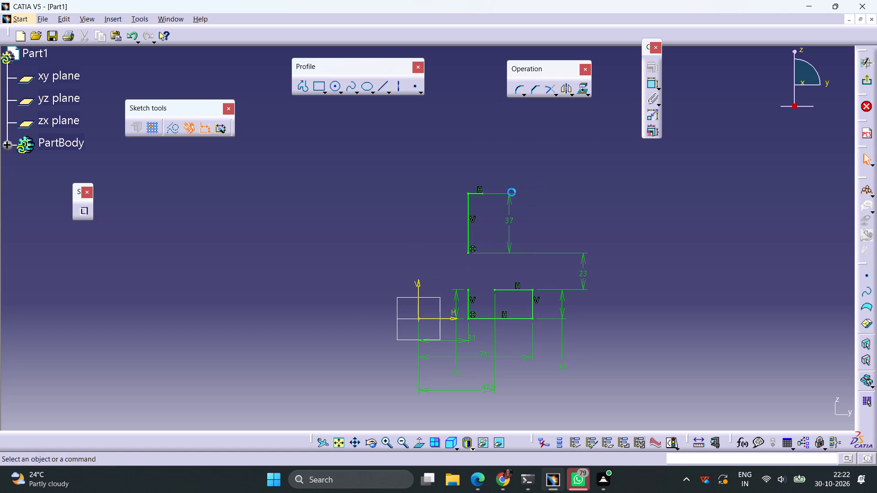
Dimension the short horizontal line's outer endpoint from the V axis and set the distance to 62/2 (31 mm).
click(483, 194)
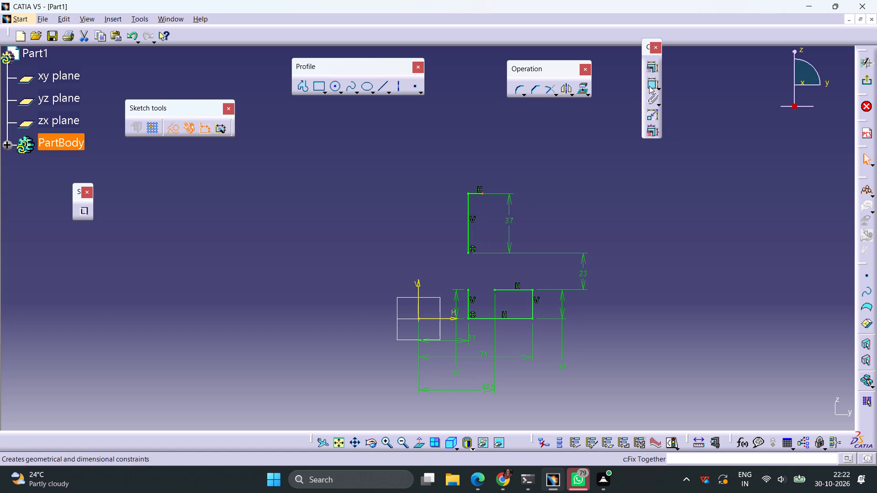
click(650, 87)
click(418, 289)
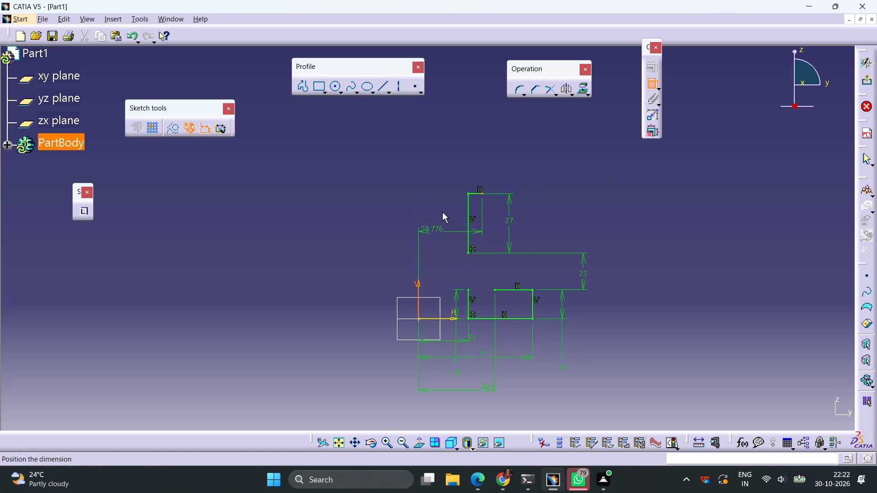
click(458, 168)
double_click(458, 166)
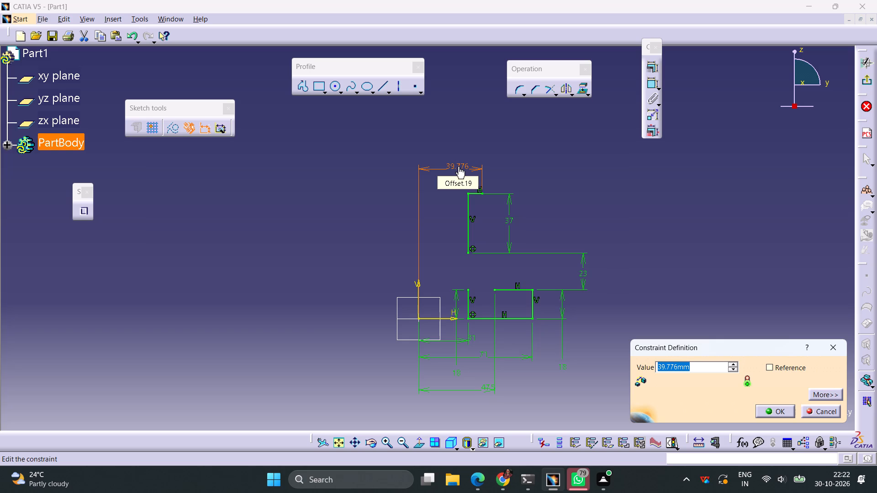
text(62/2)
key(Return)
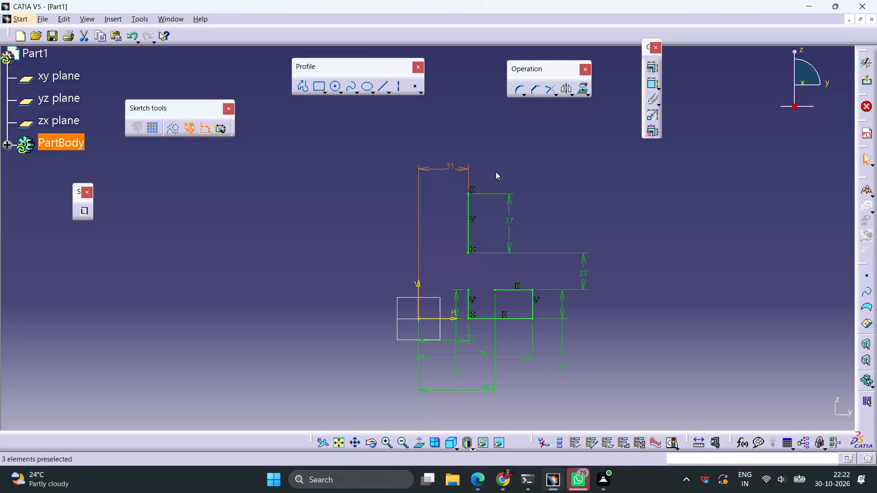
click(505, 178)
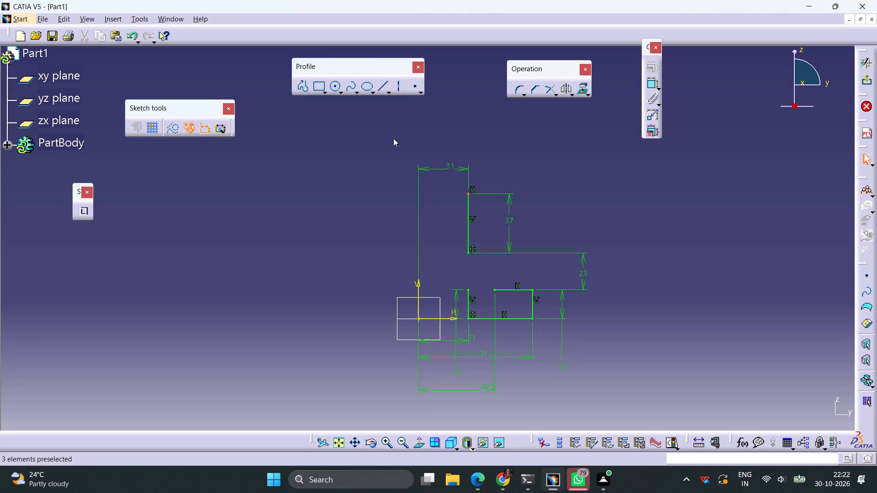
Draw a short horizontal line from the upper vertical line's top toward the V axis, and make its outer endpoint coincident with that top point.
click(378, 94)
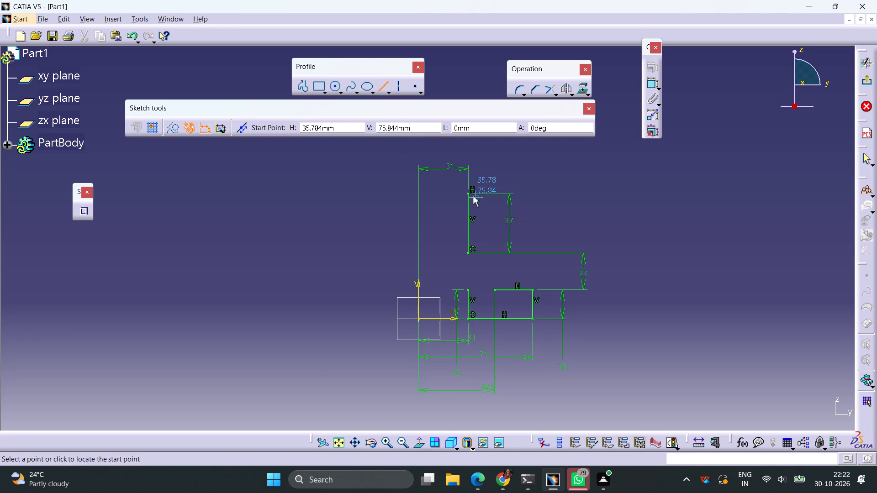
click(465, 193)
click(449, 197)
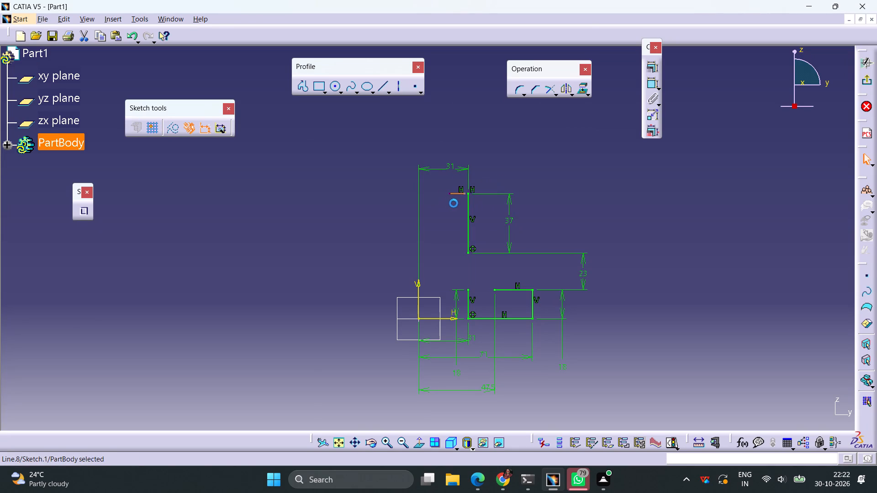
click(465, 193)
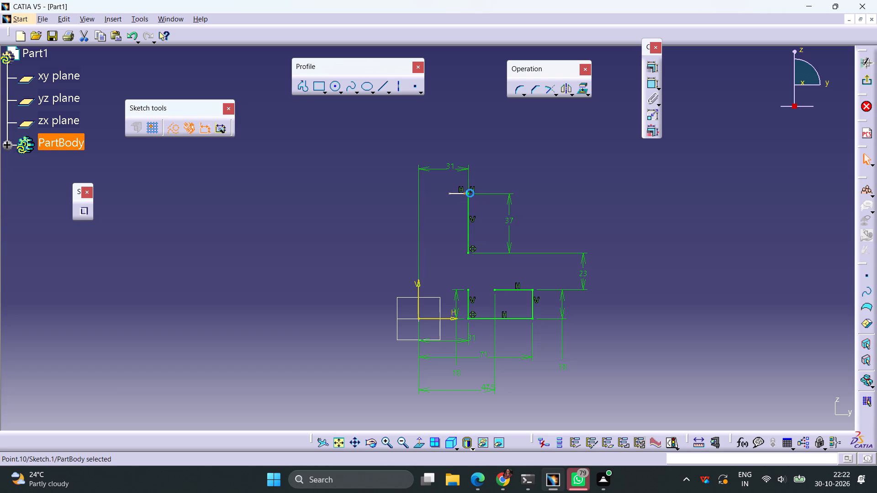
ctrl+click(470, 193)
click(652, 67)
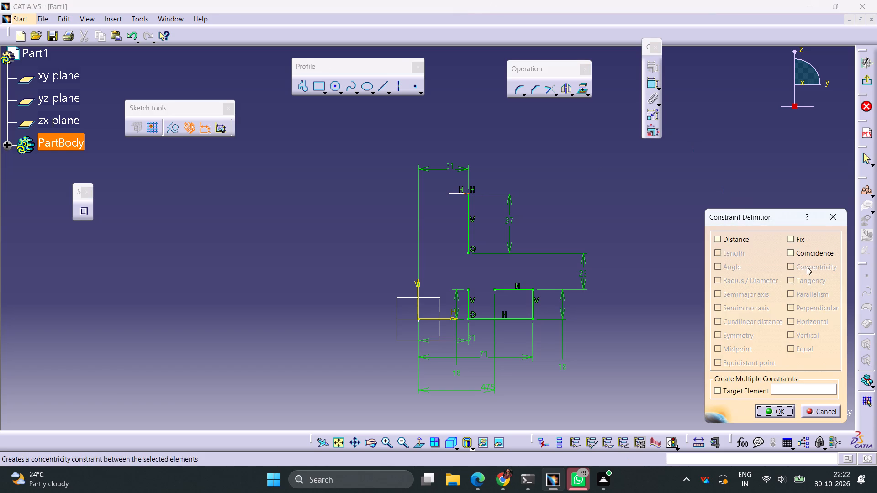
click(804, 255)
click(769, 412)
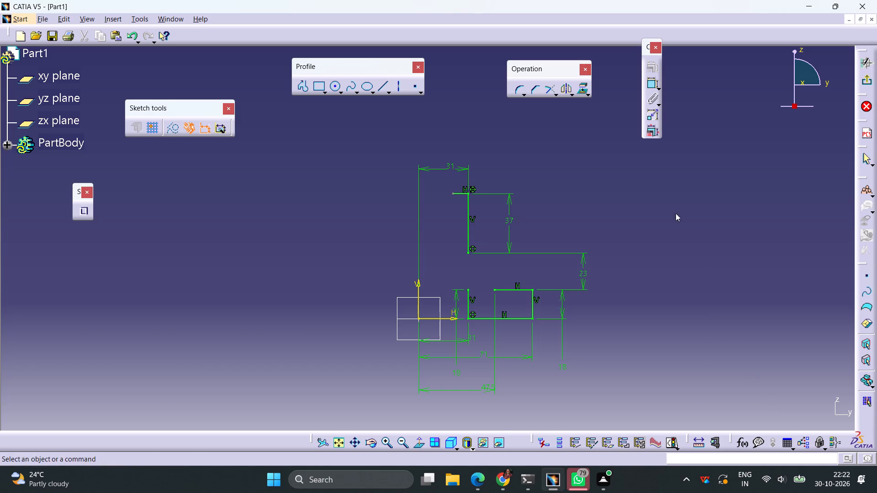
Dimension the new horizontal line's free endpoint from the V axis and set the distance to 46/2 (23 mm).
click(649, 88)
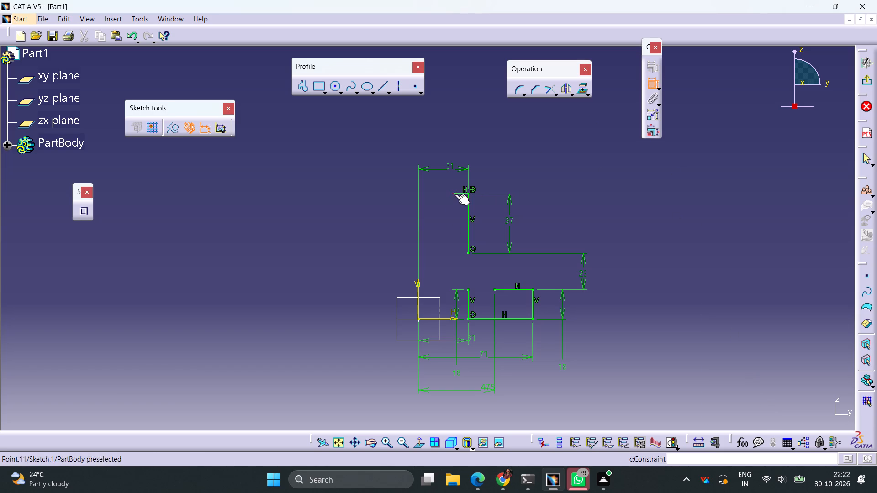
click(455, 193)
click(418, 297)
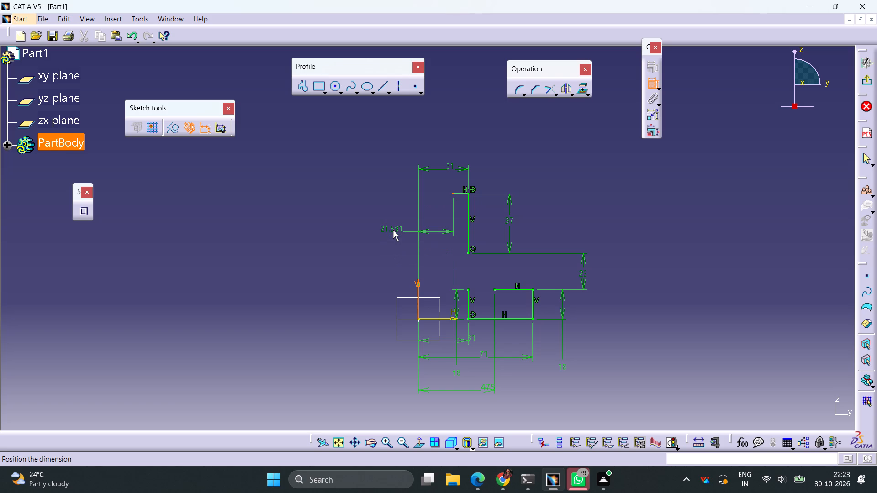
click(393, 230)
double_click(394, 230)
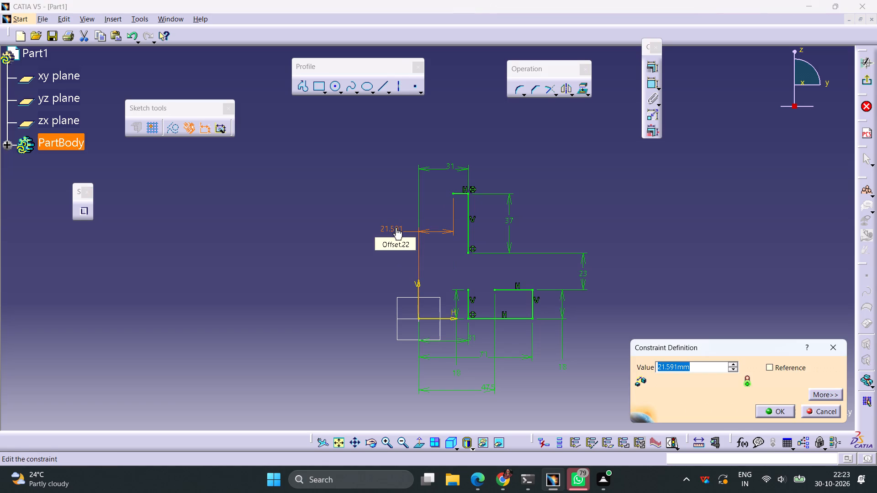
text(46/2)
key(Return)
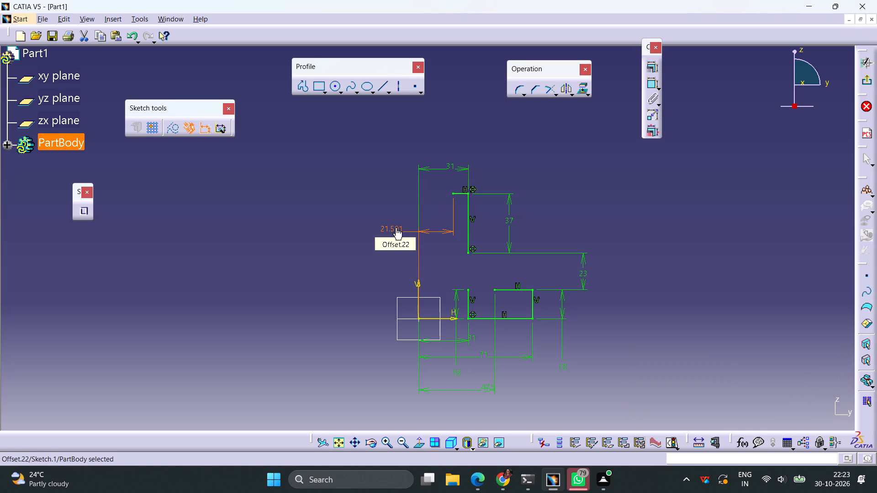
click(554, 208)
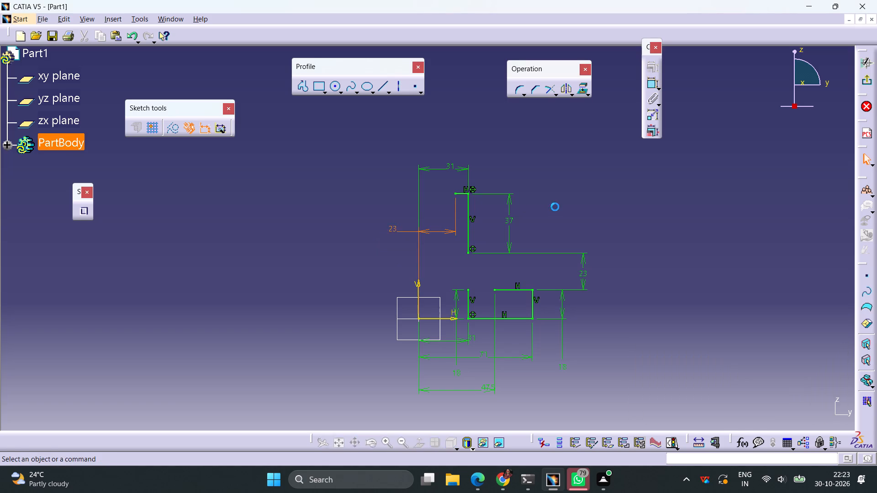
Draw a vertical line about 37 mm long downward from the short top line's inner endpoint.
click(379, 91)
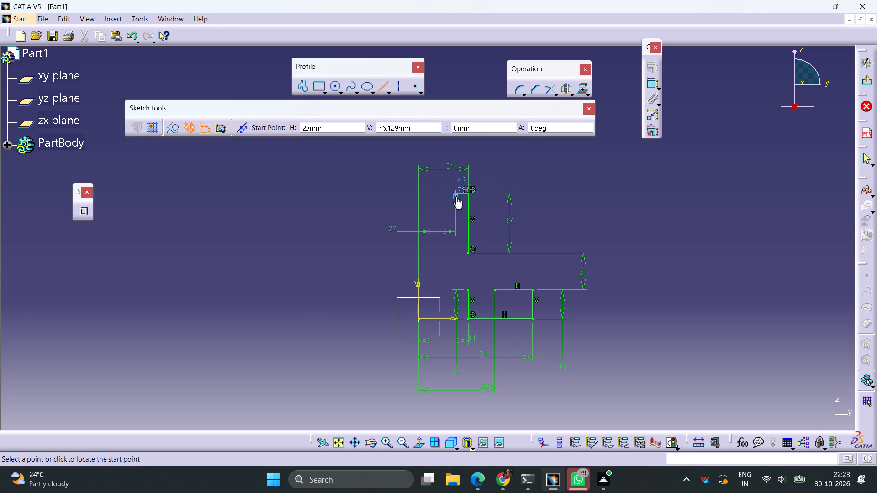
click(454, 194)
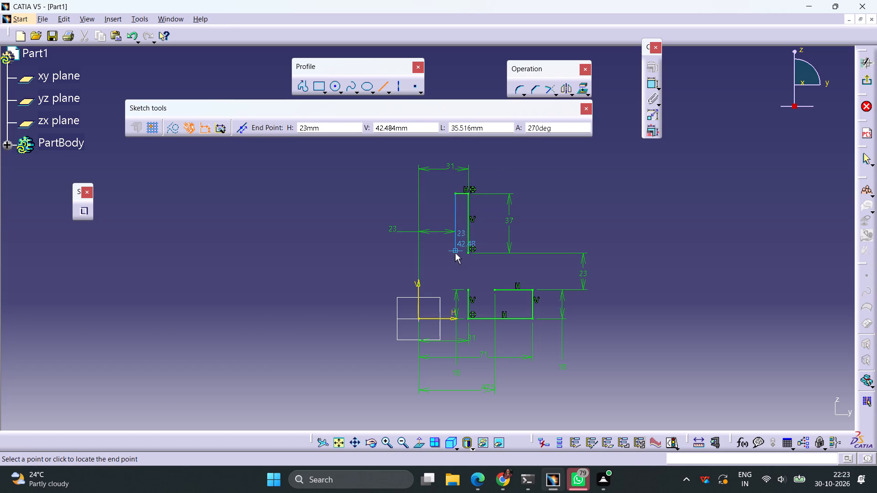
click(455, 253)
click(547, 241)
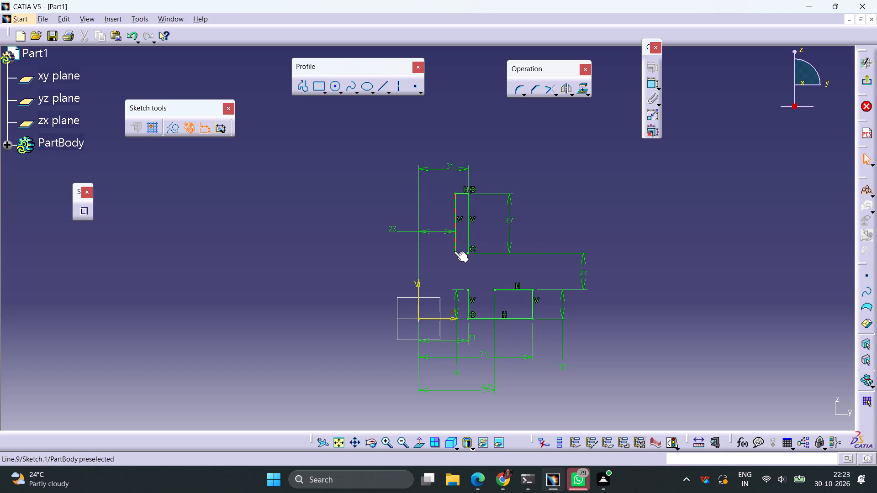
Dimension the new vertical line's lower endpoint from the lower profile's top horizontal line.
click(456, 253)
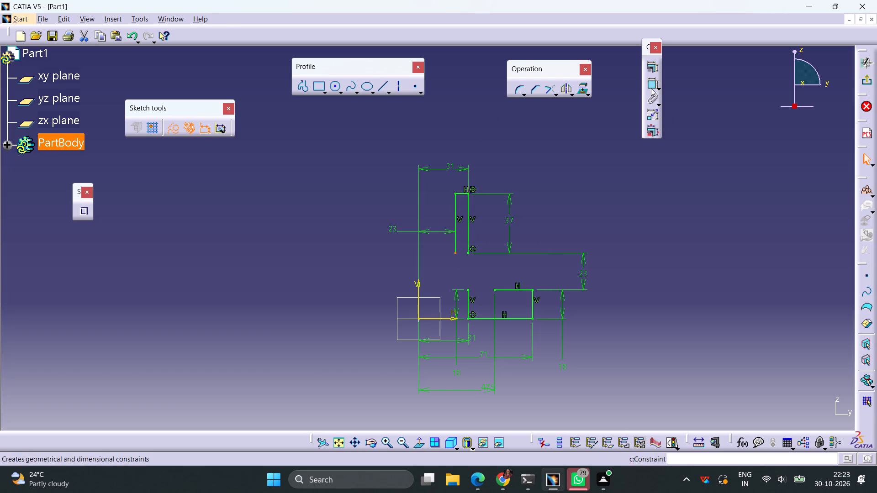
click(649, 86)
click(523, 290)
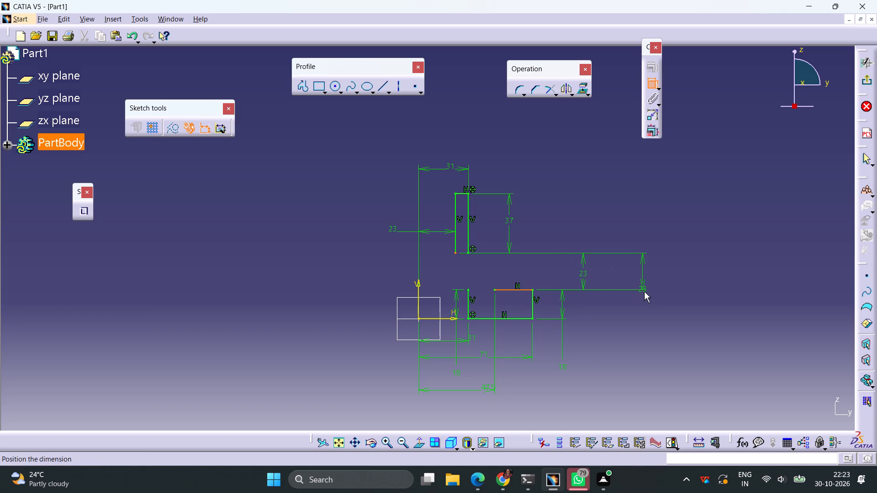
click(644, 307)
click(711, 305)
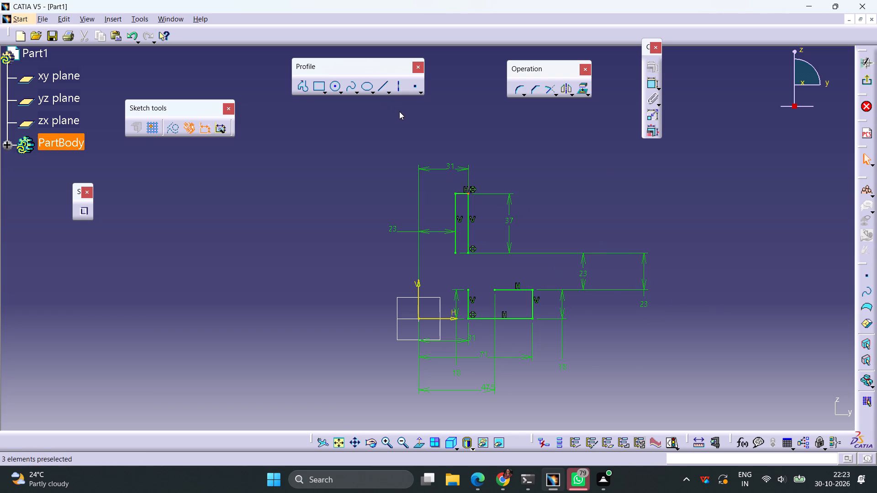
Connect the 37 mm line's lower end to the lower profile's top line with a horizontal line about 16.5 mm long and a 23 mm vertical line.
click(380, 87)
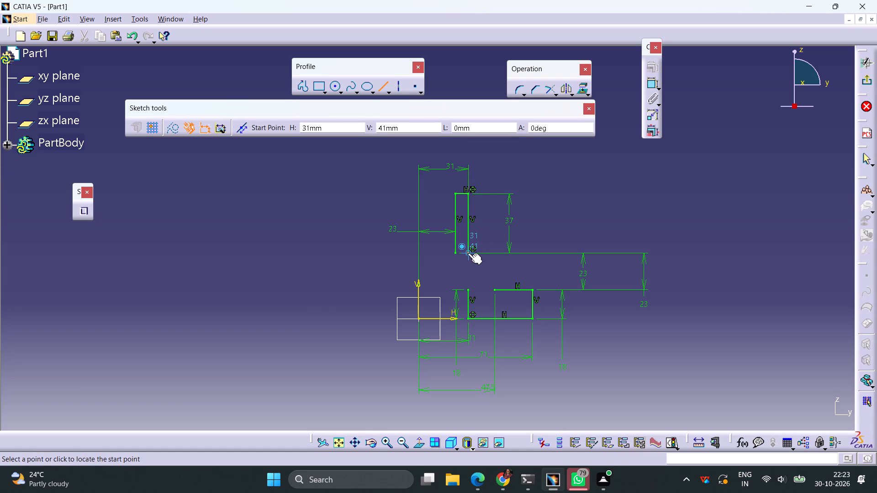
click(468, 253)
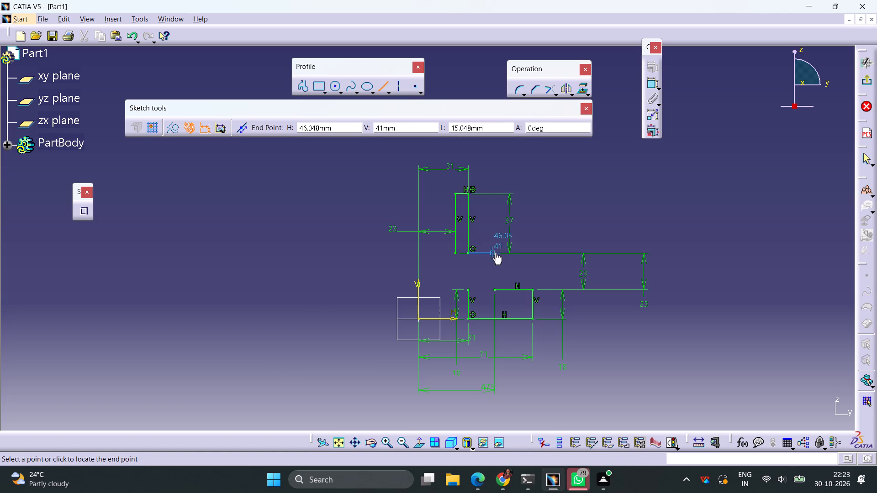
click(496, 252)
click(565, 215)
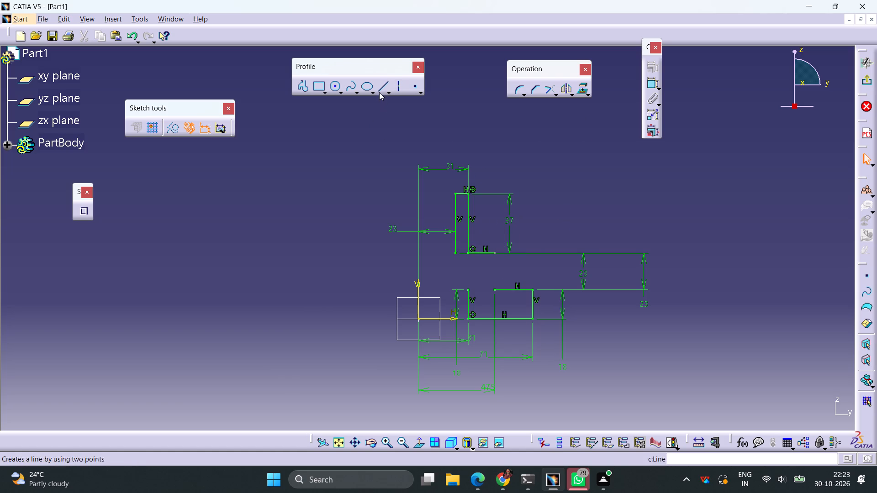
click(379, 92)
click(495, 252)
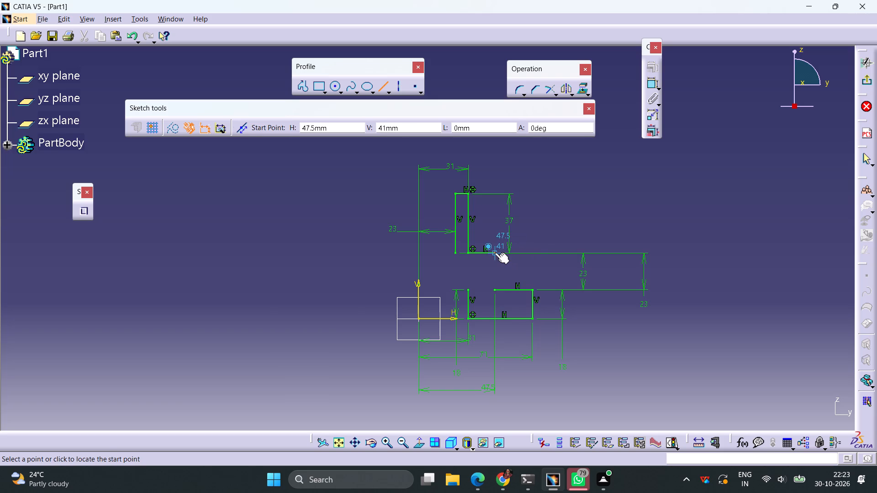
click(495, 290)
click(507, 280)
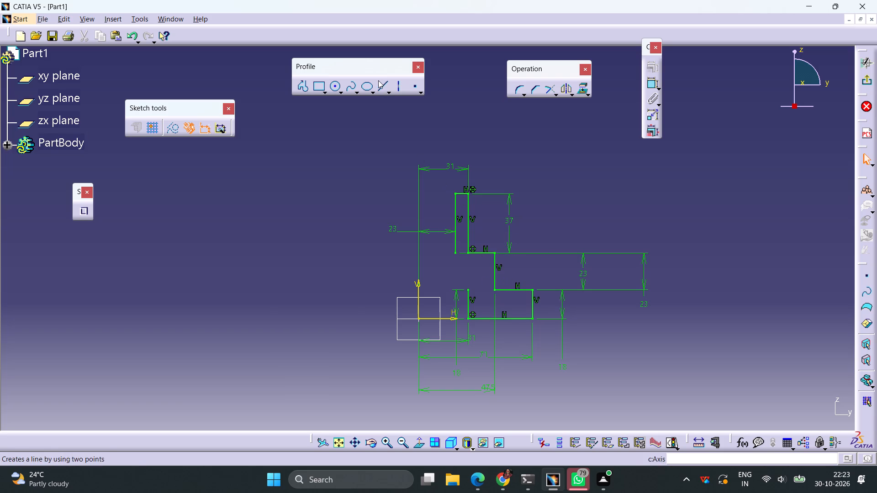
Draw a short horizontal line toward the V axis from the inner vertical line's lower end and set its free endpoint 15 mm from the V axis.
click(381, 92)
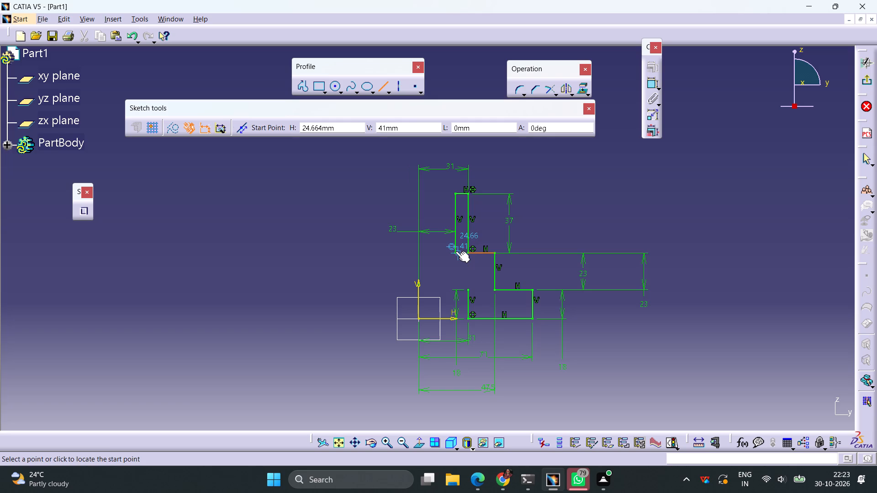
click(455, 251)
click(447, 252)
click(560, 235)
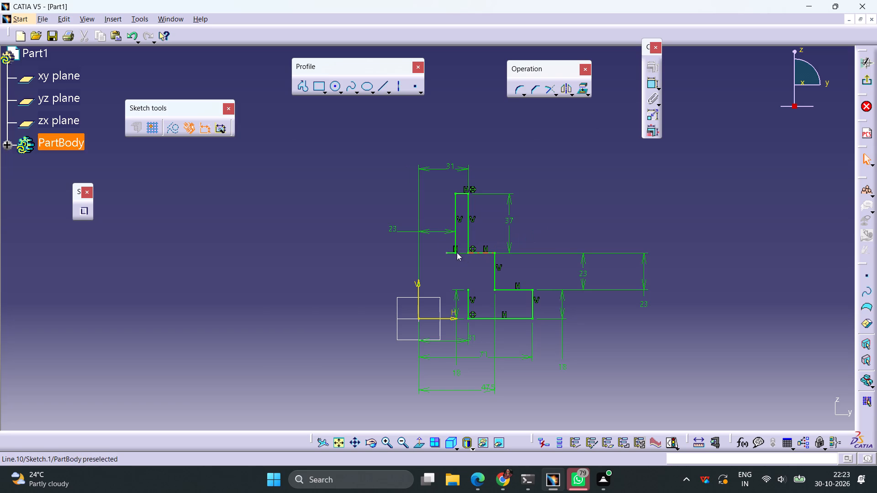
click(445, 253)
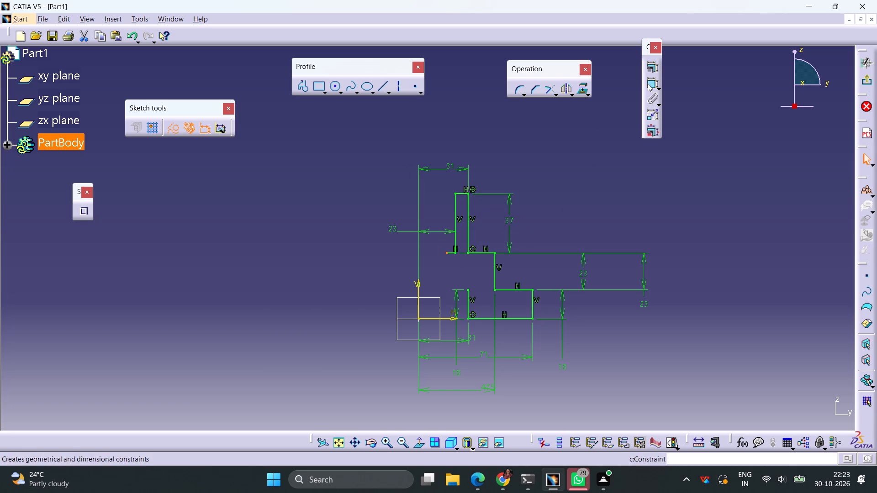
click(646, 84)
click(417, 289)
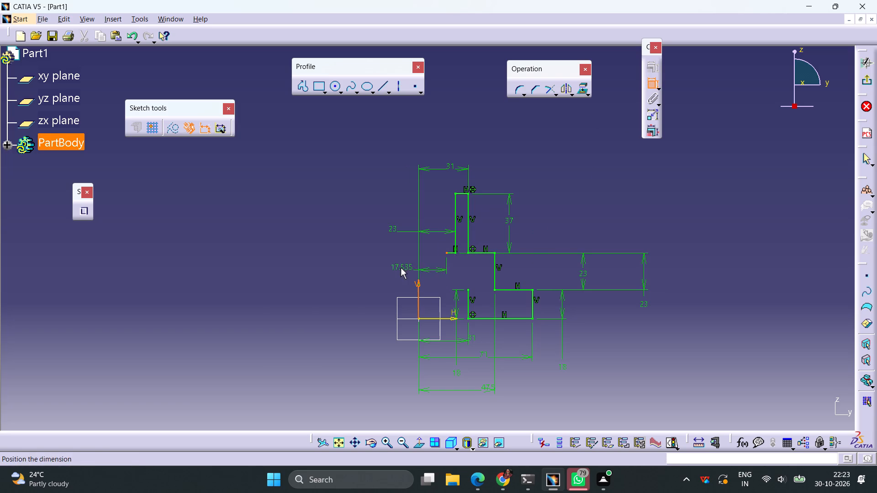
click(394, 262)
double_click(393, 261)
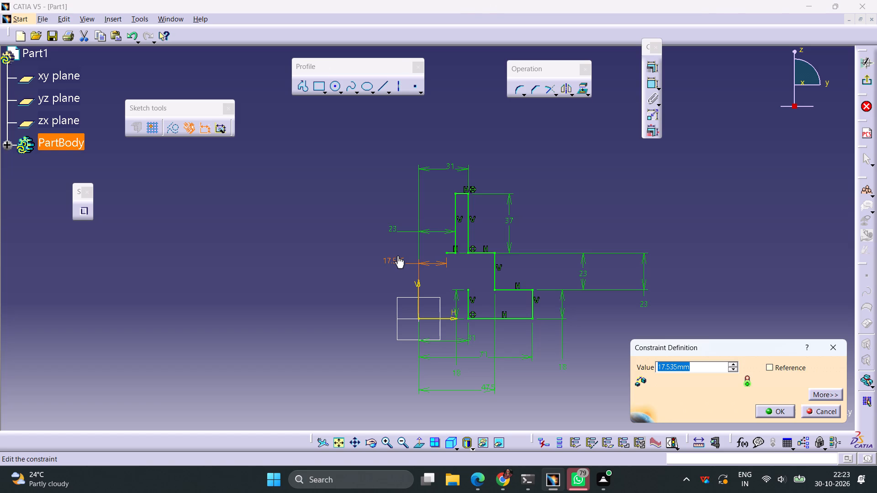
text(15)
key(Return)
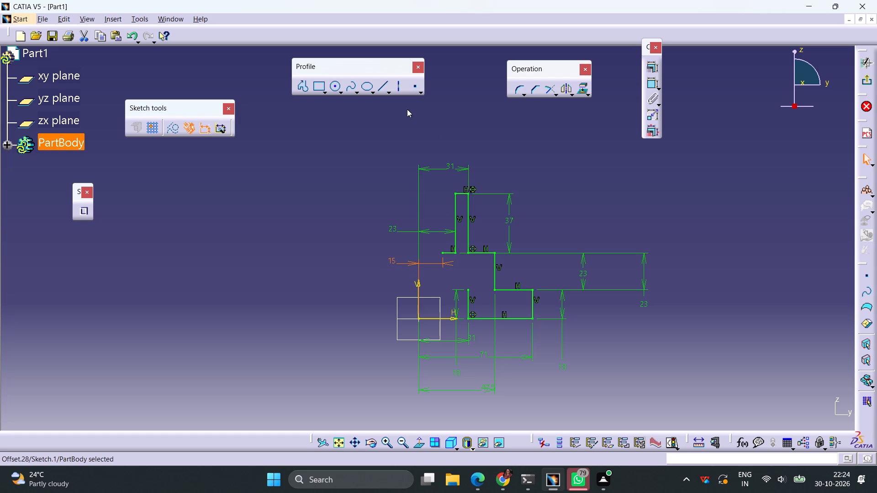
Draw a vertical line downward from the new horizontal line's inner endpoint and set its length to 9 mm.
click(377, 88)
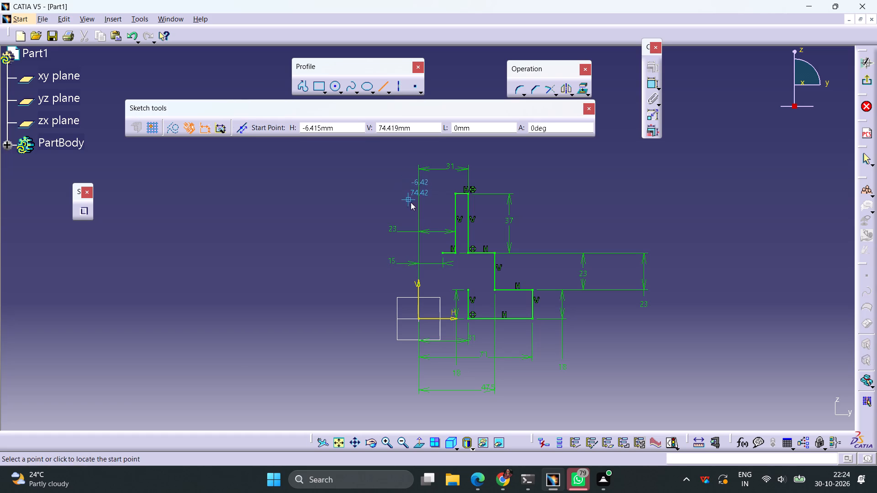
click(443, 254)
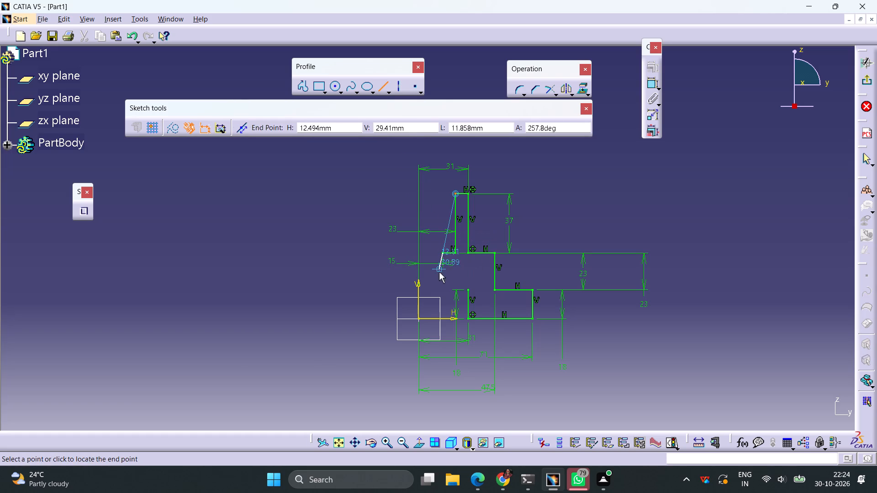
click(444, 274)
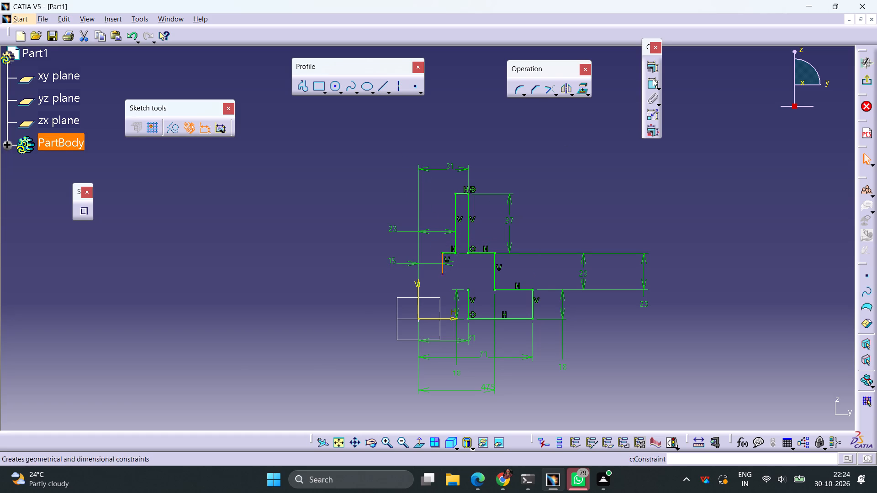
click(650, 83)
click(324, 268)
double_click(326, 263)
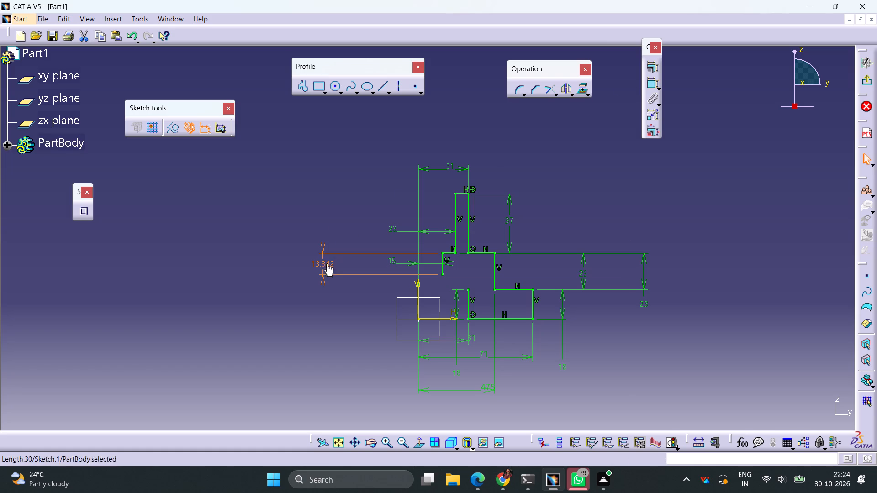
key(9)
key(Return)
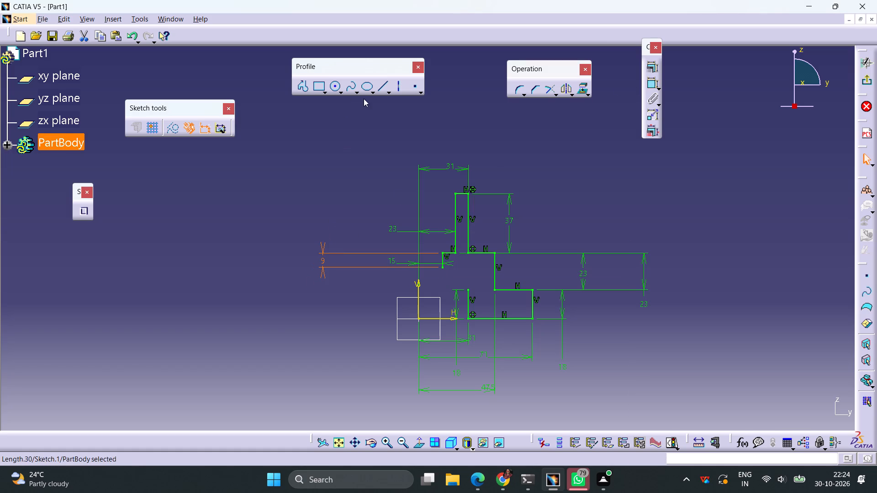
Draw an 8 mm horizontal line outward from the 9 mm line's lower end, ending in line with the inner vertical line.
click(376, 93)
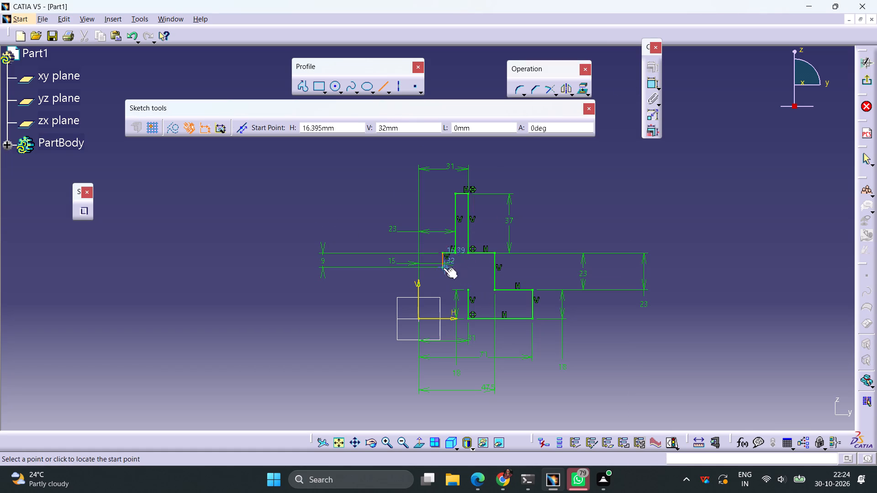
click(441, 267)
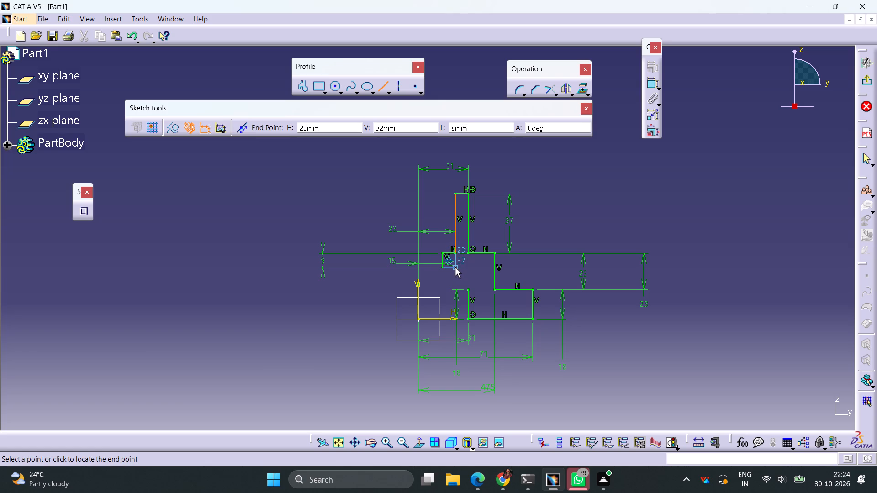
click(455, 267)
click(540, 209)
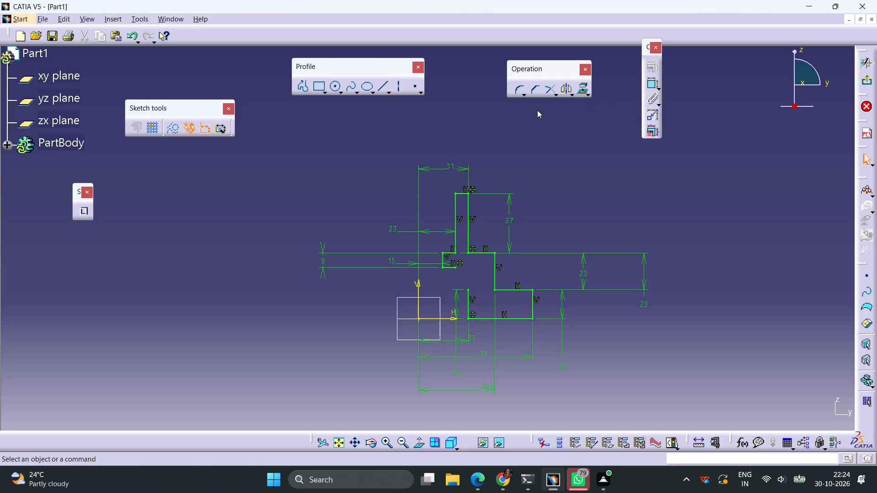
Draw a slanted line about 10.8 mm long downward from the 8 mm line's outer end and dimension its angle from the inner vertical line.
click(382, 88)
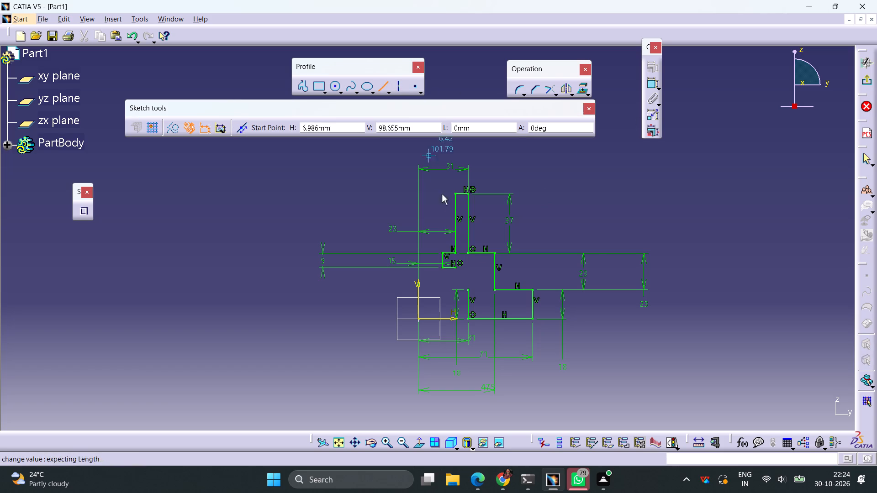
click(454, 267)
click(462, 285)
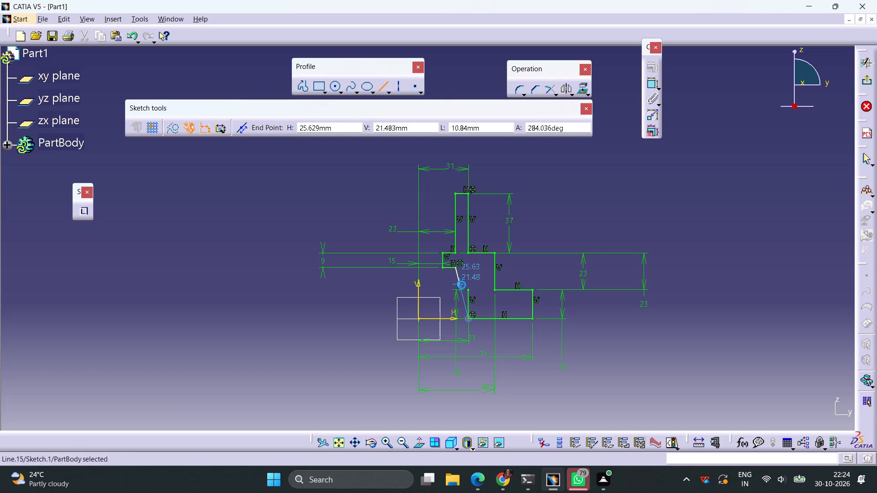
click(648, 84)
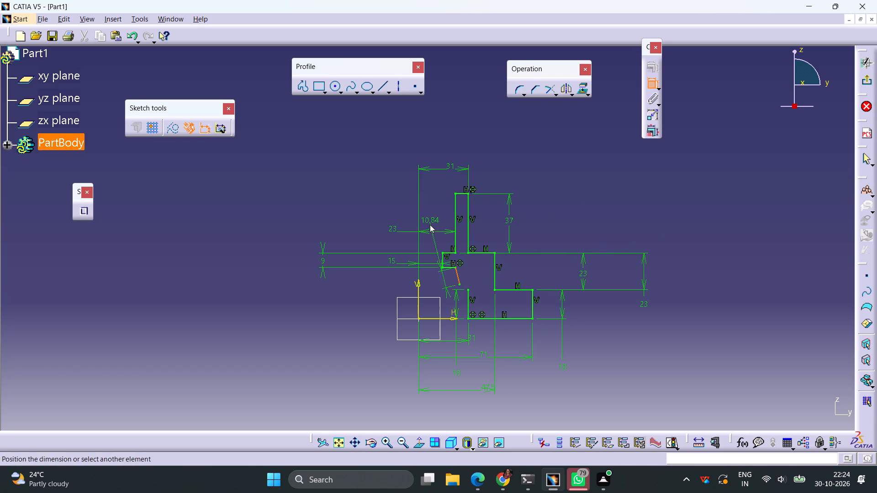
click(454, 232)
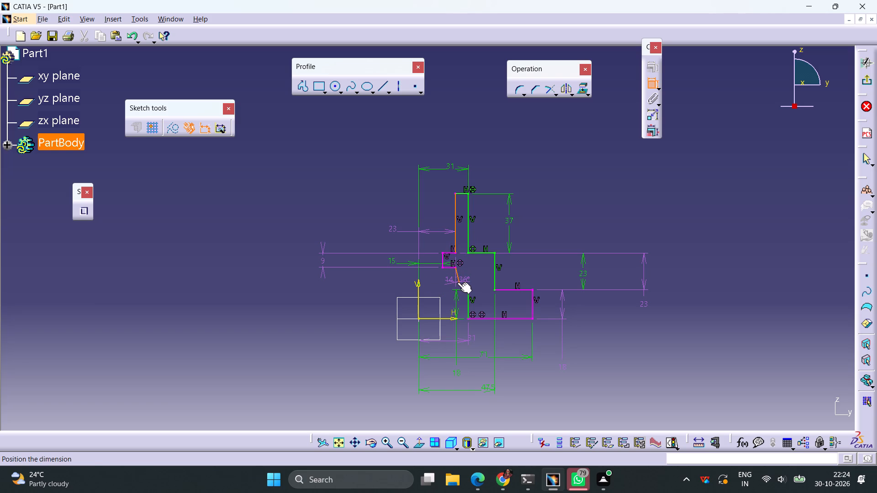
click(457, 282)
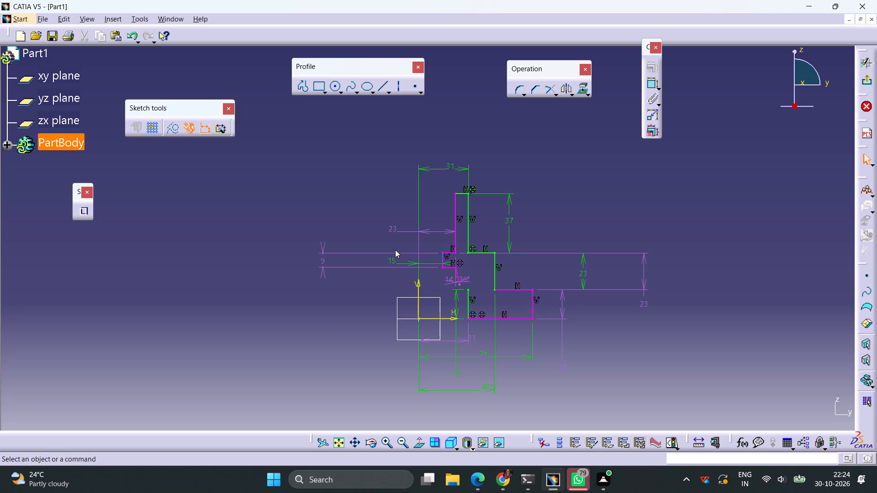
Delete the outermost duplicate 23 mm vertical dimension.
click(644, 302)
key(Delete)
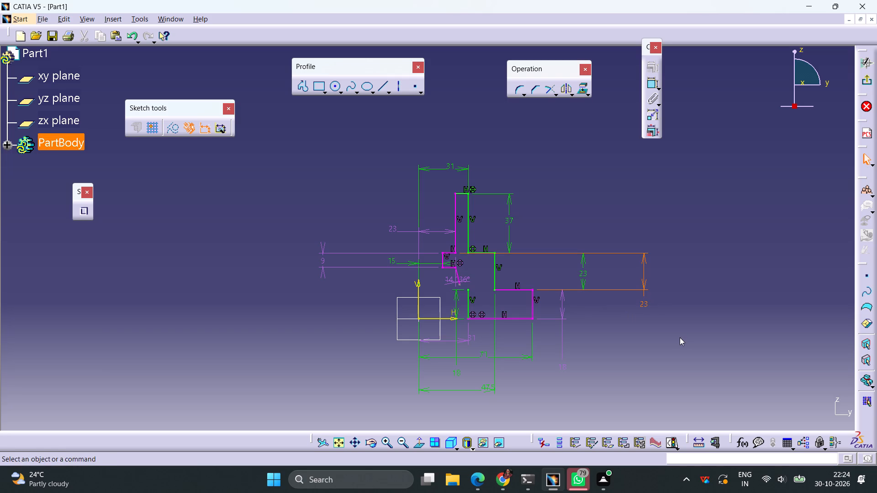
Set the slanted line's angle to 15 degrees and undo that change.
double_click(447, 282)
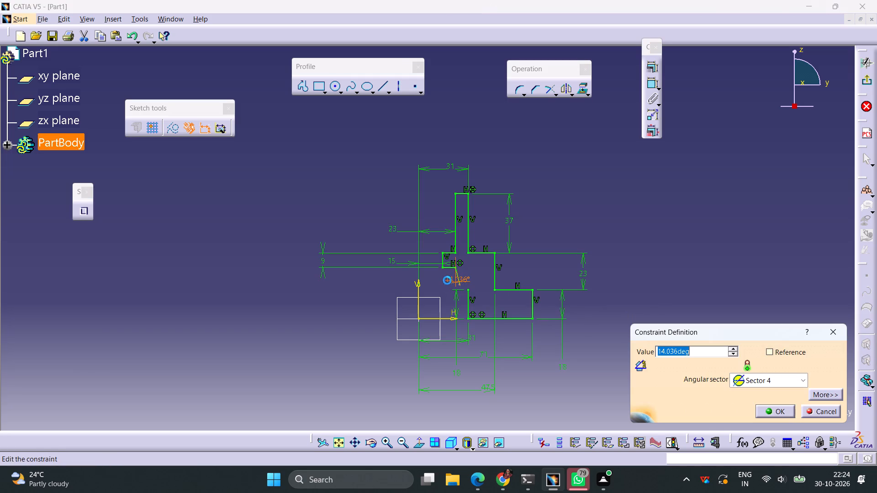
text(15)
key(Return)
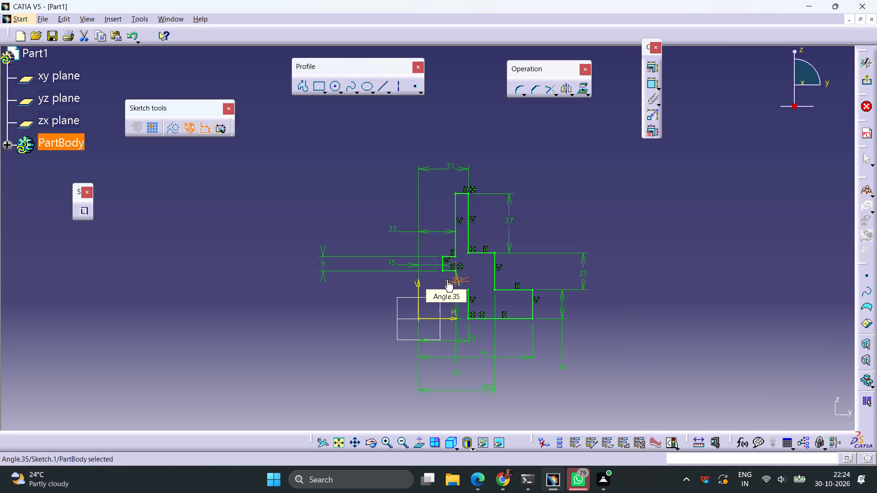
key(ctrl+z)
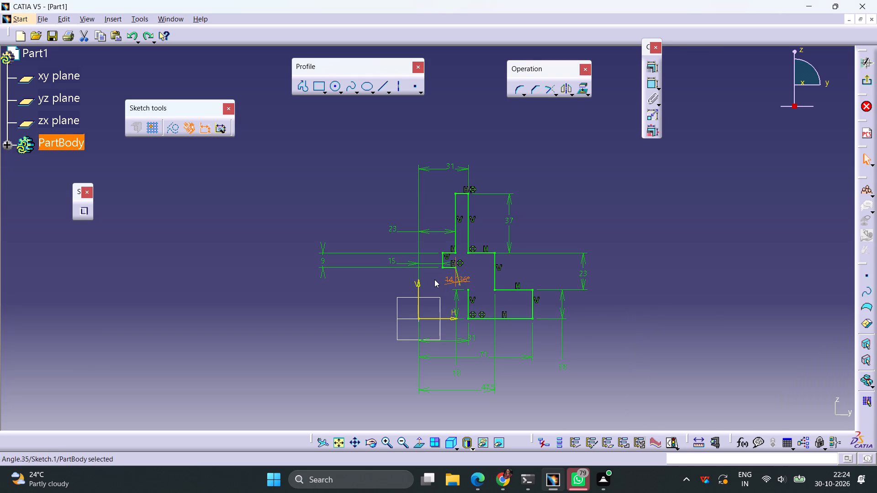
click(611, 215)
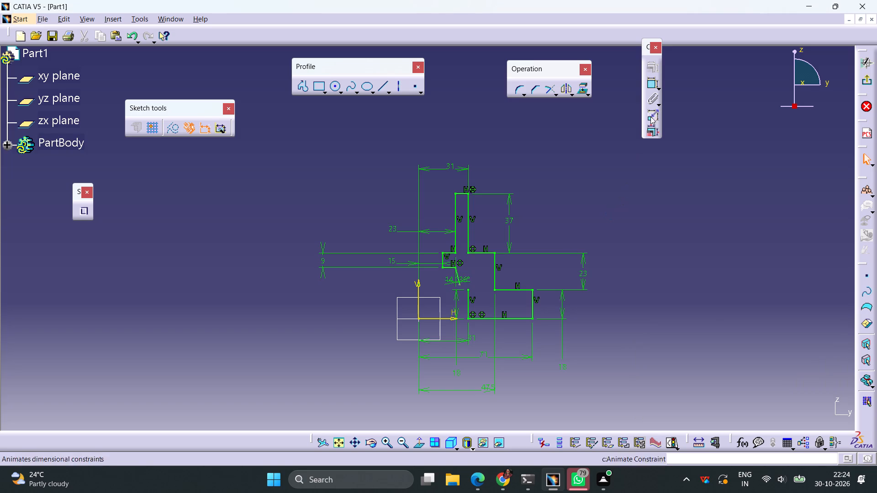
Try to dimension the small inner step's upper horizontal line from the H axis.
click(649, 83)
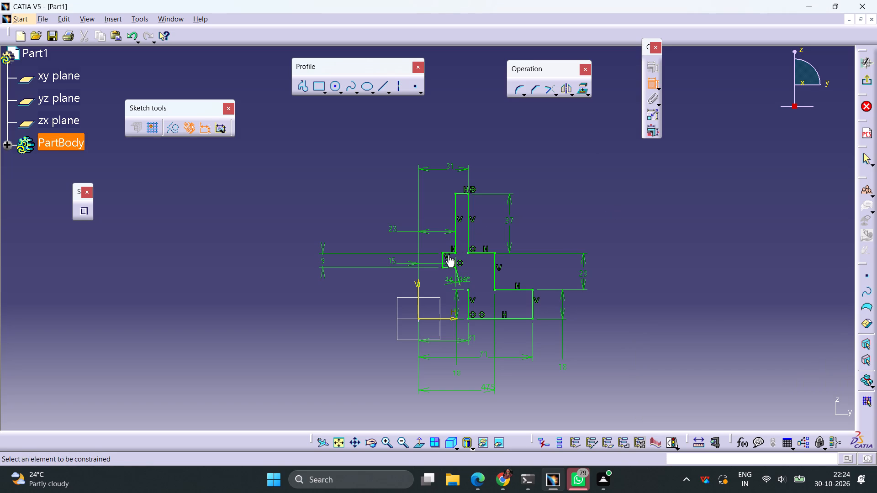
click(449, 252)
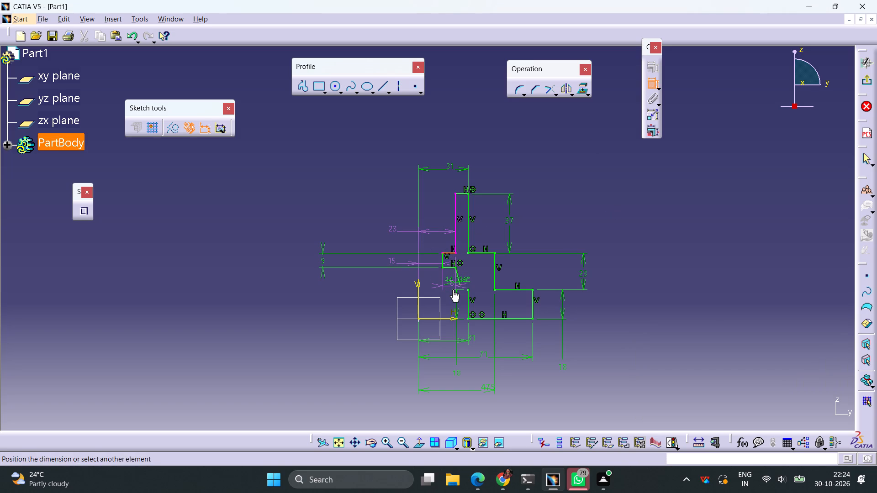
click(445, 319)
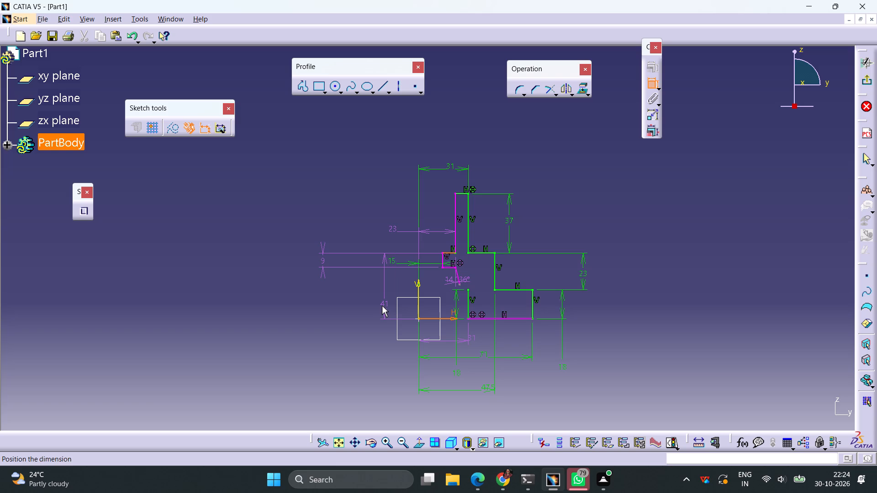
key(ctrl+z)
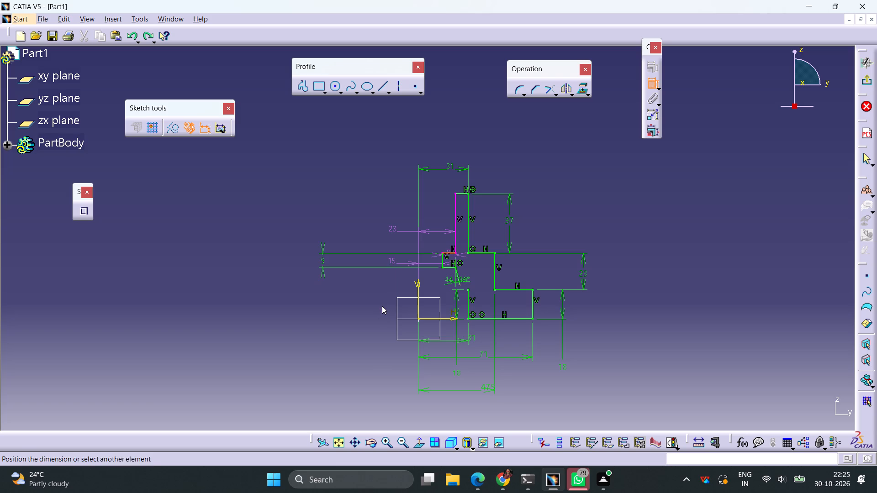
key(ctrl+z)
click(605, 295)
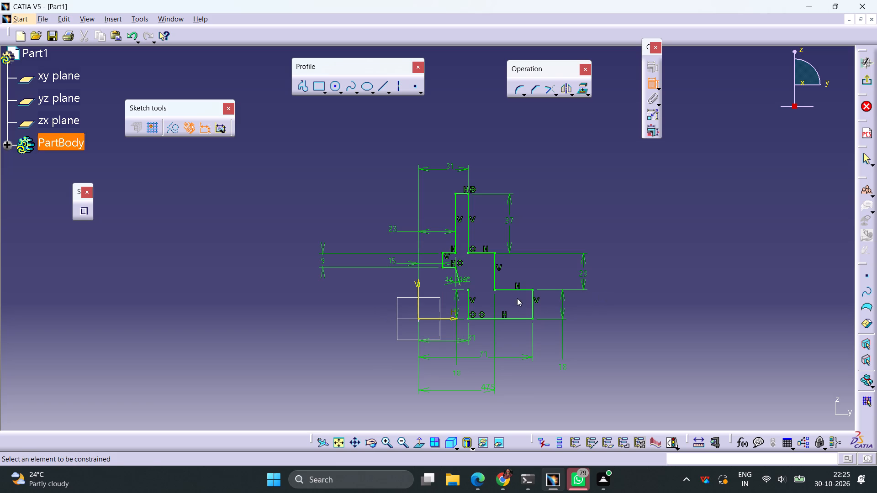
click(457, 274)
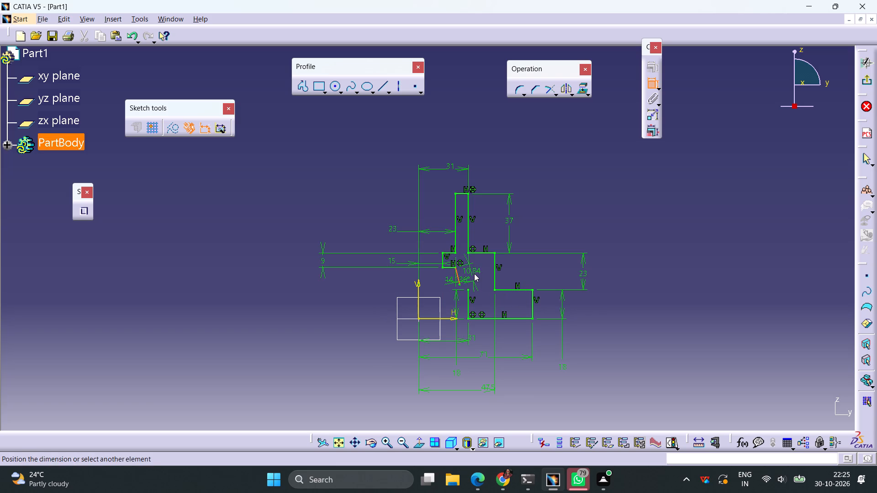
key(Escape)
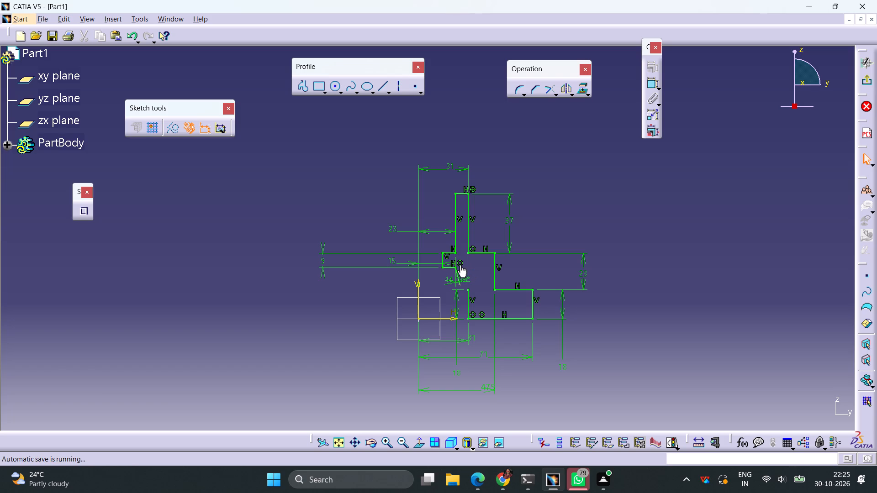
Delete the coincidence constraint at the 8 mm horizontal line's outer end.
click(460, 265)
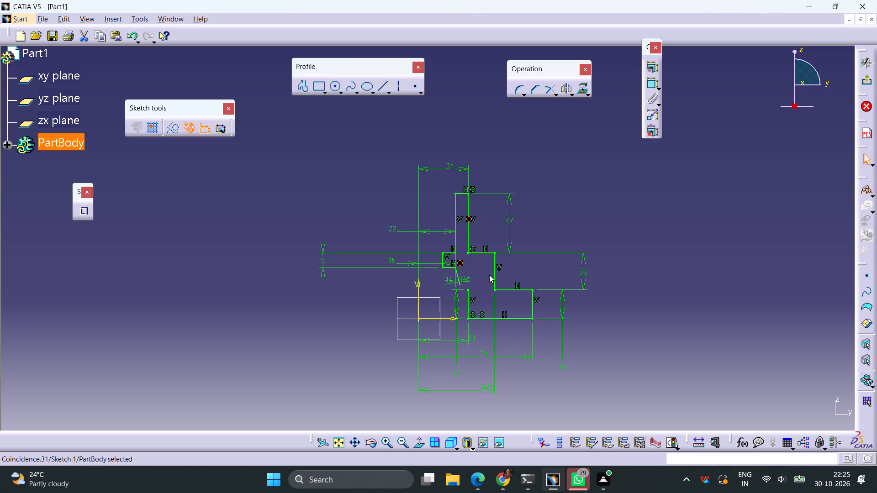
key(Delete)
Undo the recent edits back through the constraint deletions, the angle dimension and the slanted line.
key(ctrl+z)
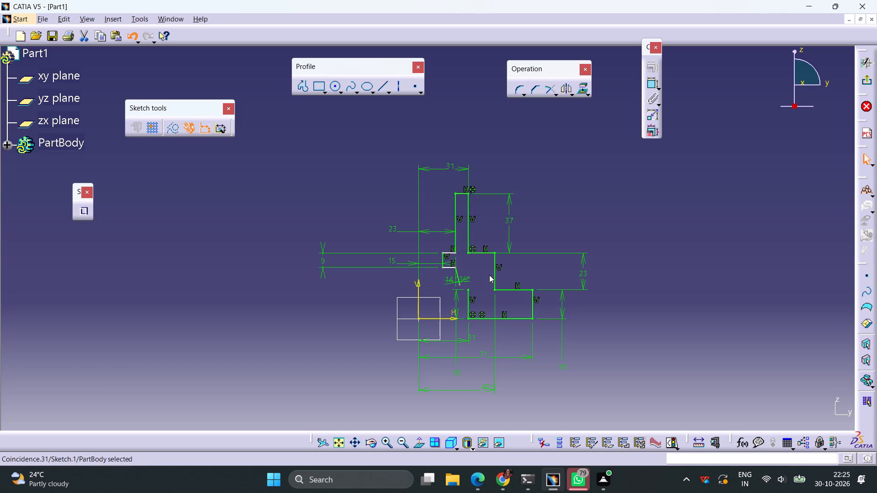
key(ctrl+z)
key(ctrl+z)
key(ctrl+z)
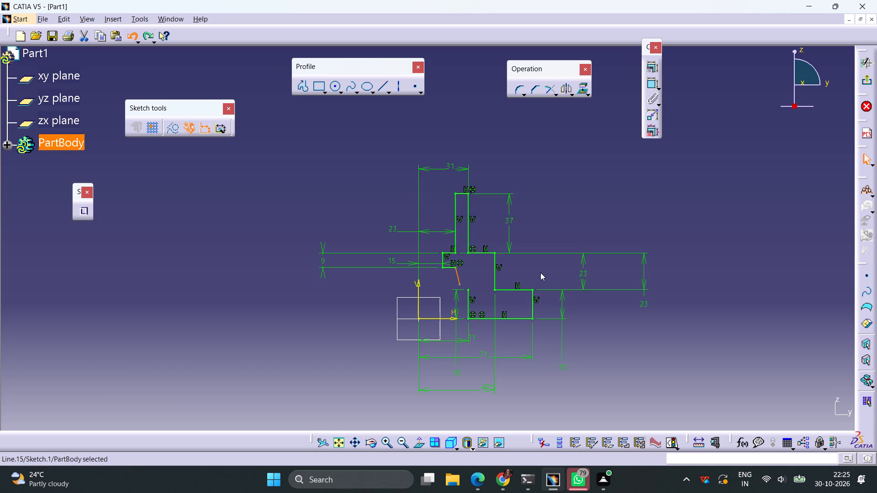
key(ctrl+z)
Sketch a free slanted line about 43 mm long, descending away from the V axis in the empty area below the profile.
click(380, 90)
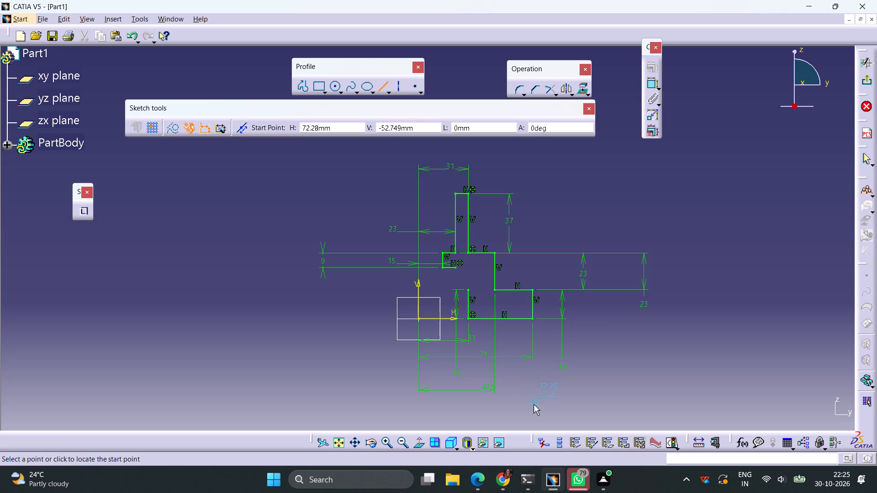
middle_drag(519, 383, 517, 264)
click(475, 326)
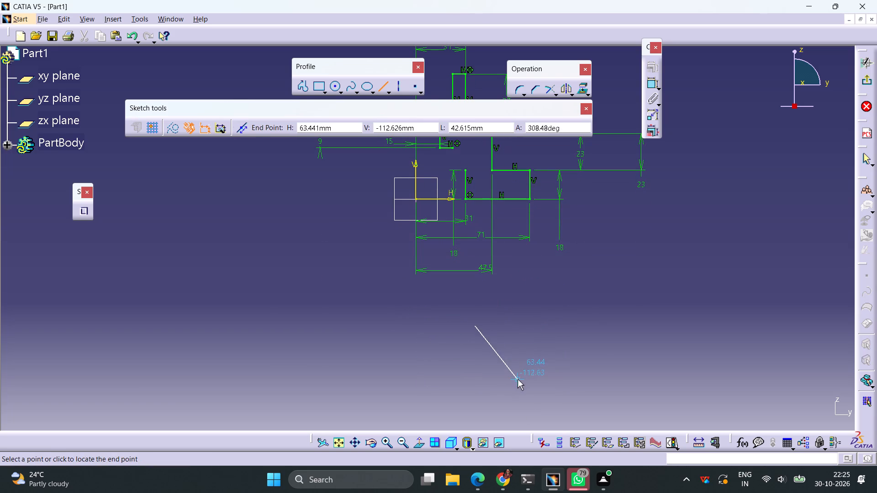
click(518, 379)
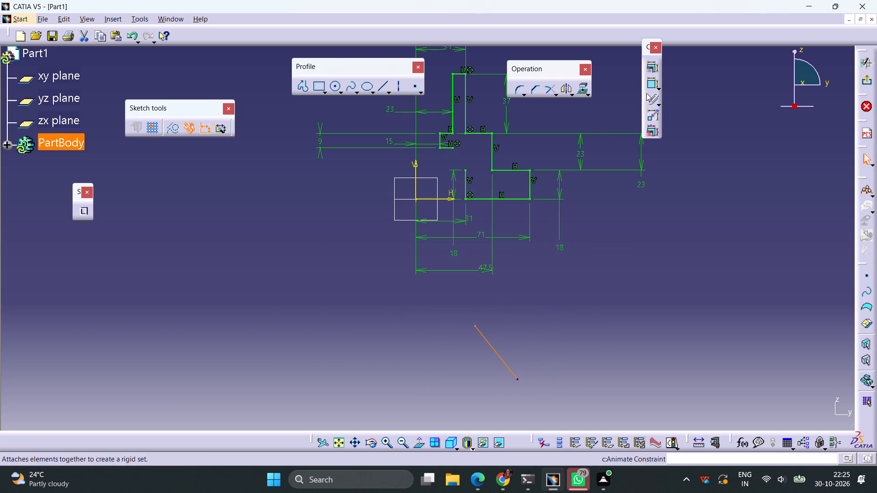
Dimension the angle between the slanted line and the upper neck's outer vertical edge, and set it to 15 degrees.
click(651, 85)
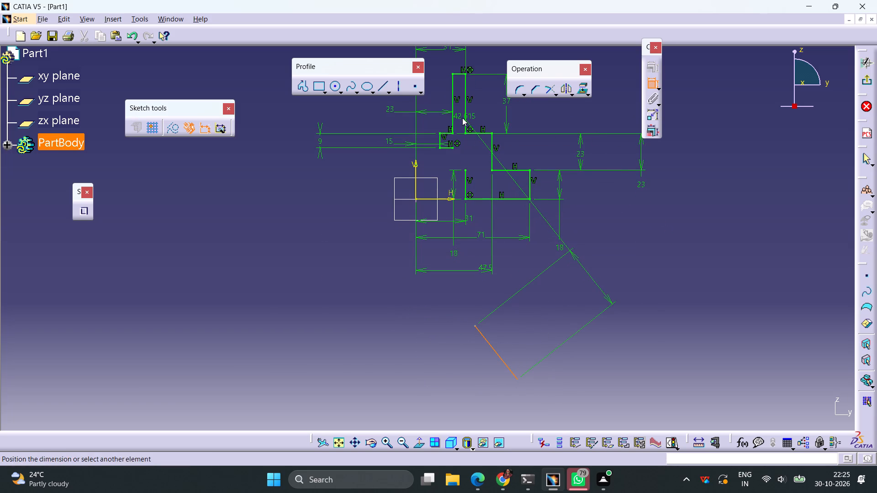
click(465, 118)
click(483, 364)
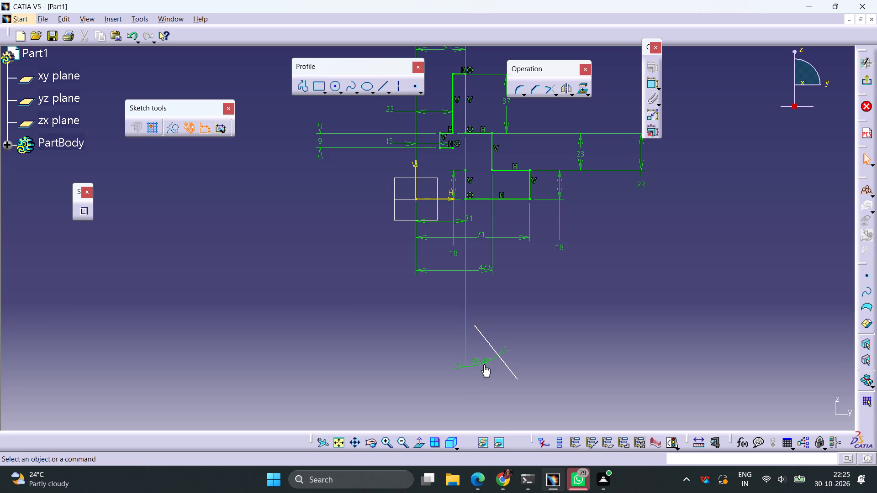
double_click(482, 364)
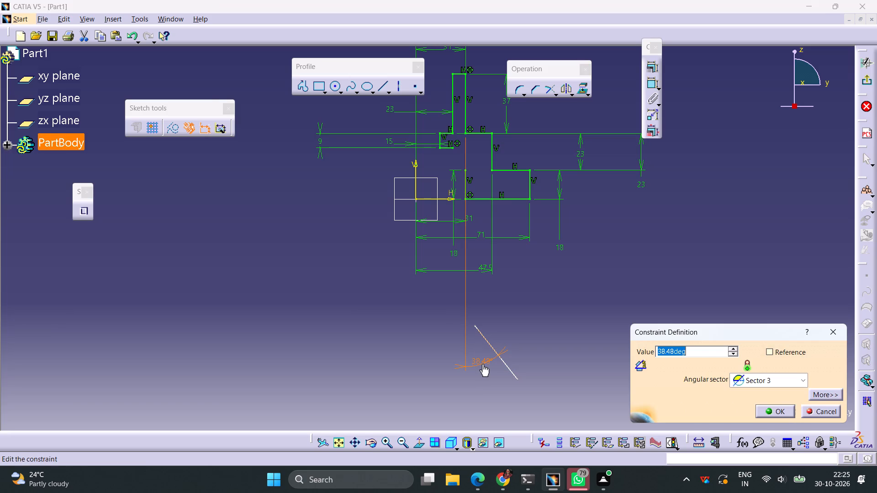
text(15)
key(Return)
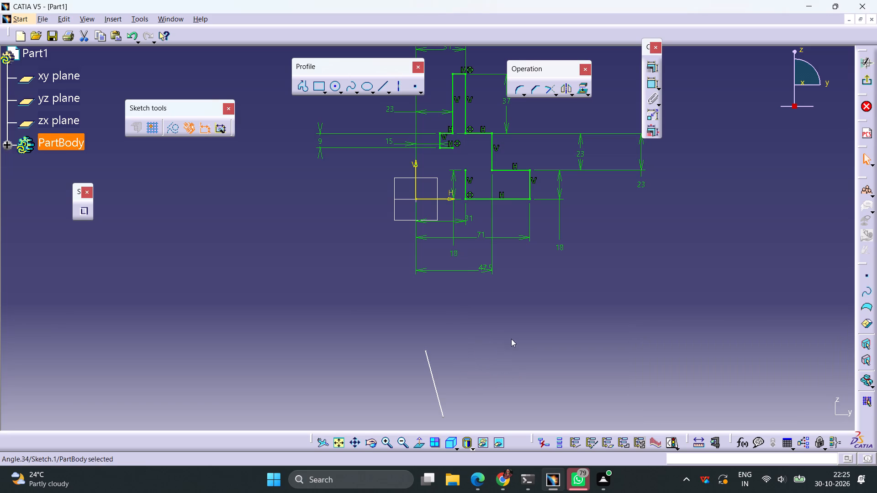
drag(492, 338, 496, 344)
Make the slanted line's upper endpoint coincident with the open end of the small inner step's lower horizontal line.
click(425, 351)
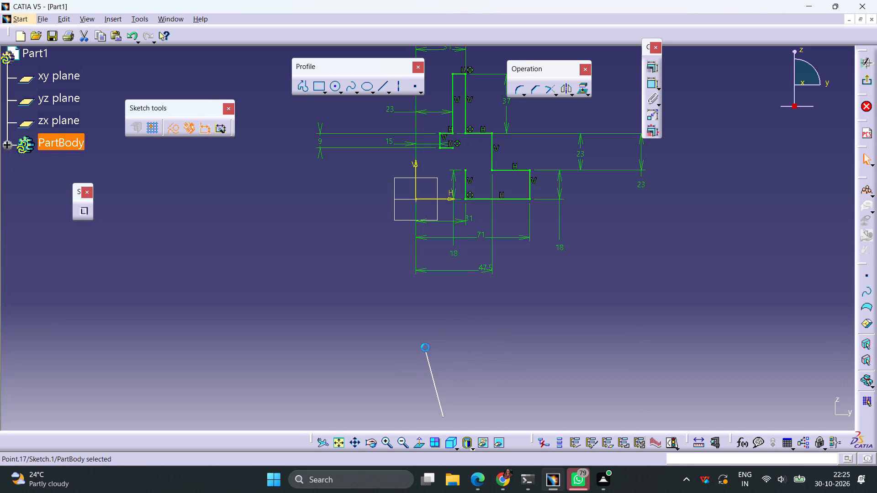
ctrl+click(453, 148)
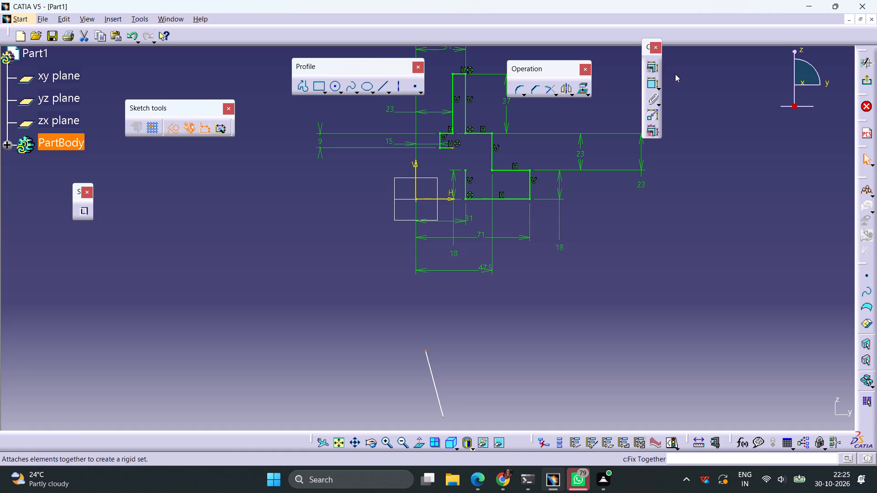
click(650, 68)
click(796, 252)
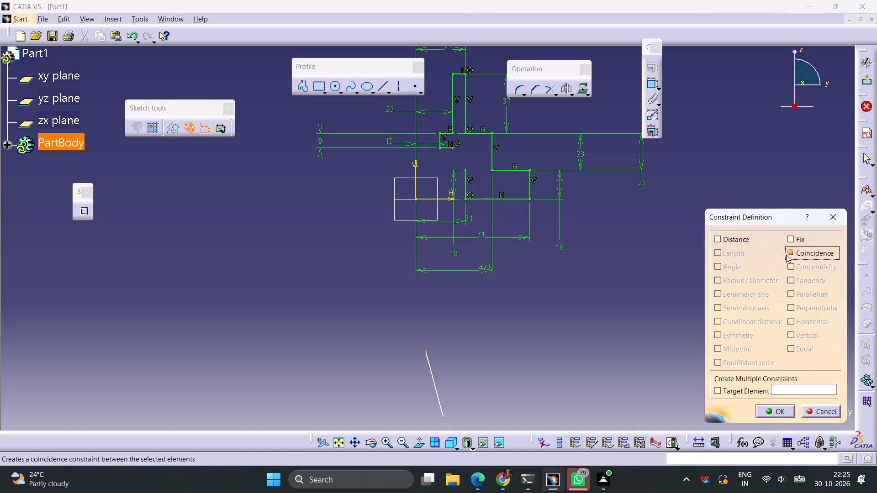
click(780, 415)
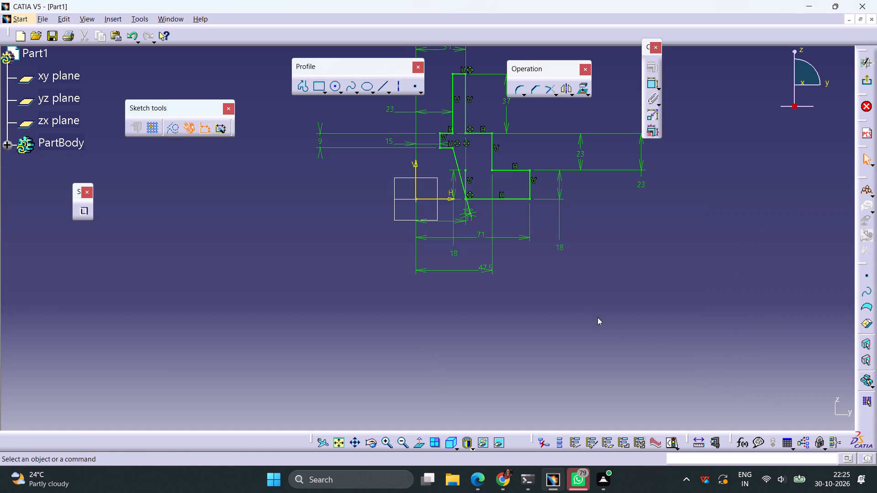
Shorten the slanted line so its lower endpoint is level with the top of the inner 18 mm vertical line.
drag(470, 214, 470, 201)
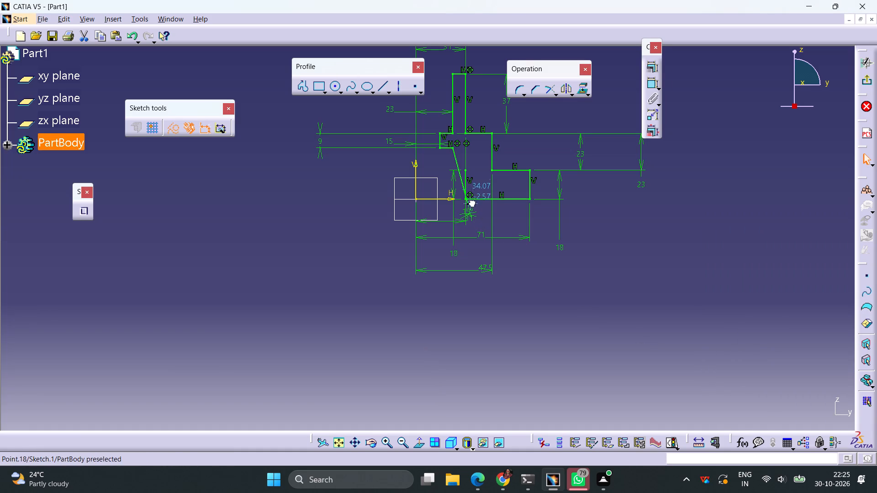
drag(470, 201, 462, 172)
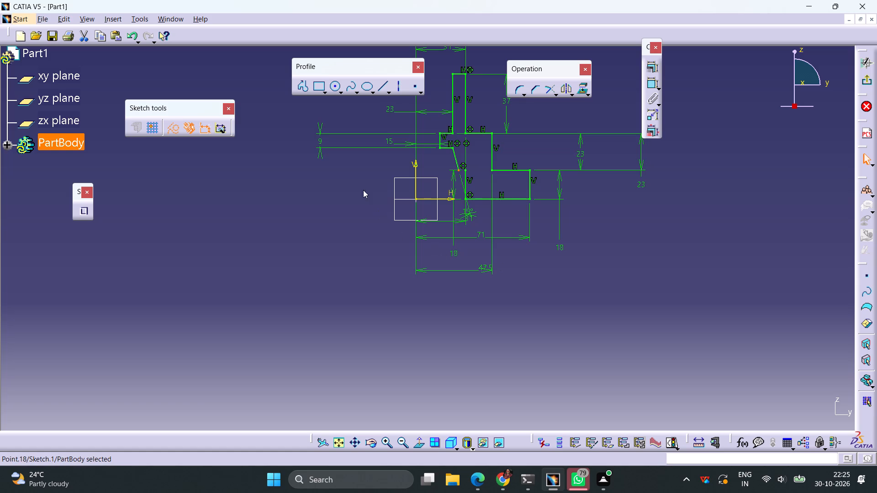
Close the profile with a short horizontal line from the slanted line's lower end to the inner vertical line's top end.
click(381, 89)
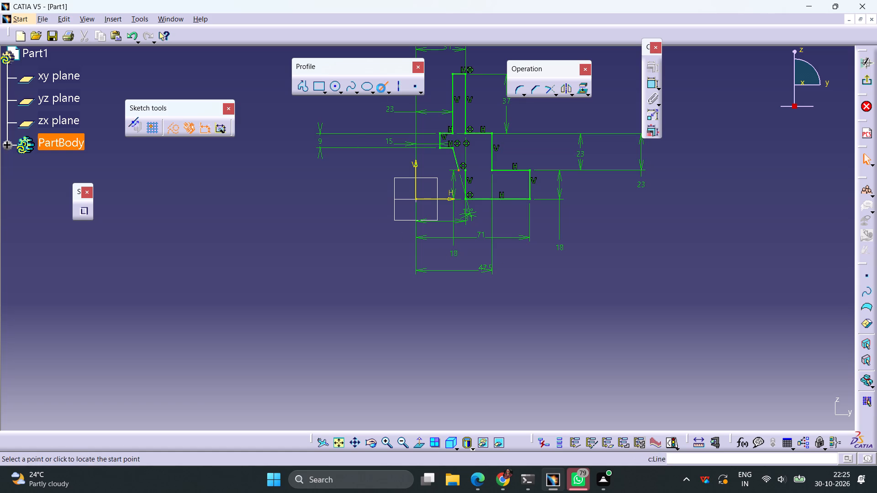
middle_drag(474, 222, 416, 313)
ctrl+middle_drag(419, 312, 424, 255)
click(365, 294)
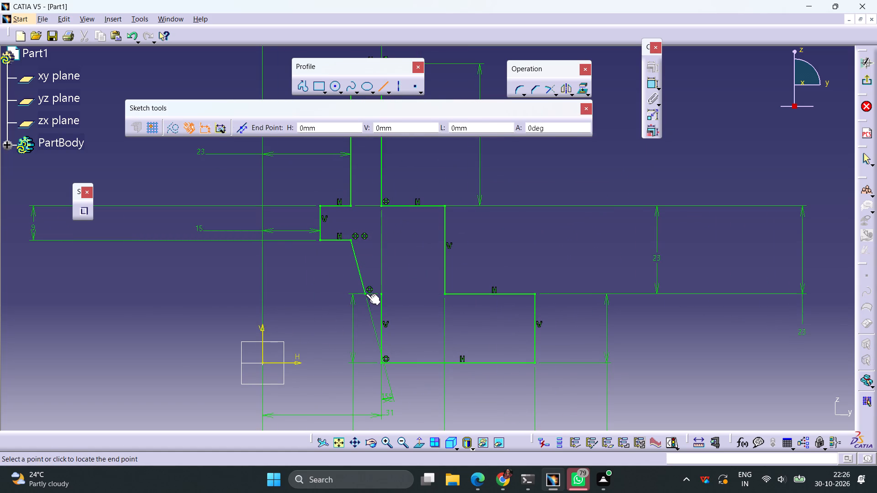
click(382, 294)
click(407, 272)
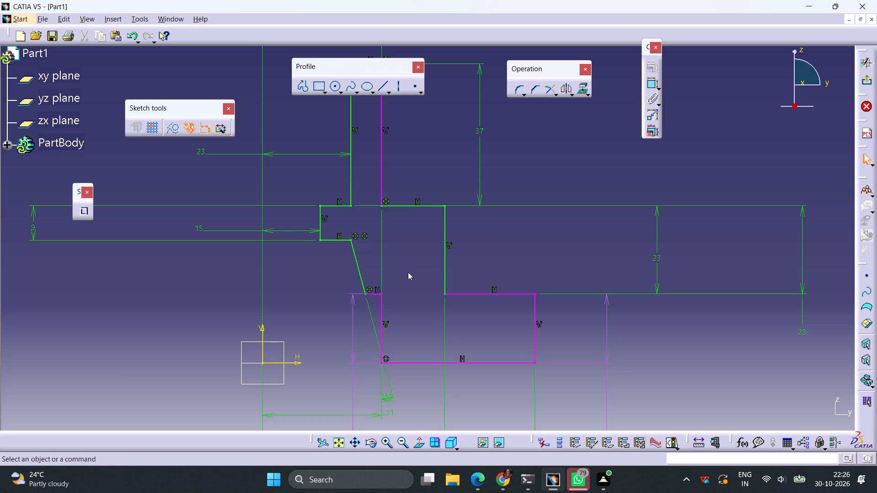
Delete the redundant 18 mm height dimension beside the base flange's outer edge.
ctrl+middle_drag(407, 273, 402, 313)
ctrl+middle_drag(514, 358, 509, 374)
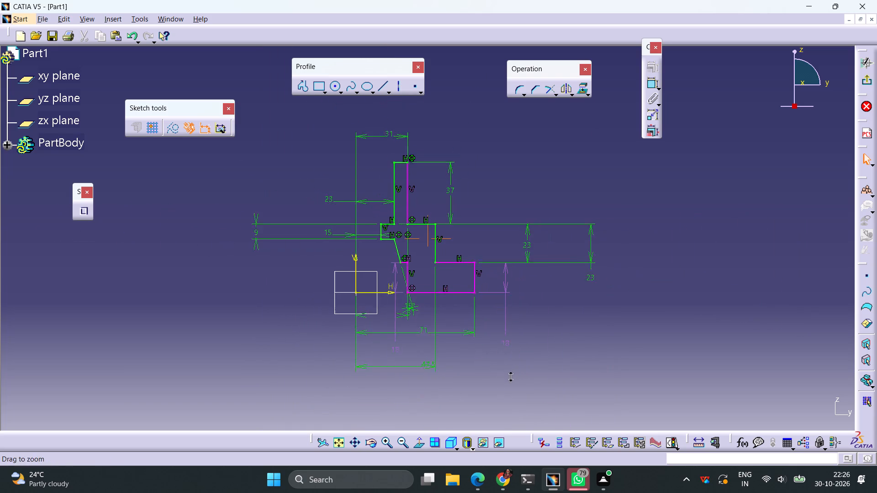
ctrl+middle_drag(509, 374, 508, 376)
click(502, 338)
key(Delete)
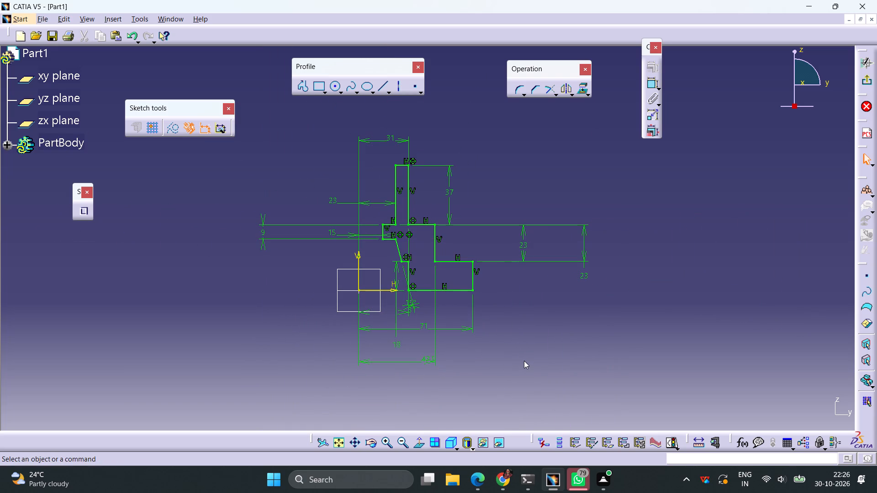
Exit the sketch and revolve the profile 360 degrees around the Z axis with the Shaft command.
click(864, 80)
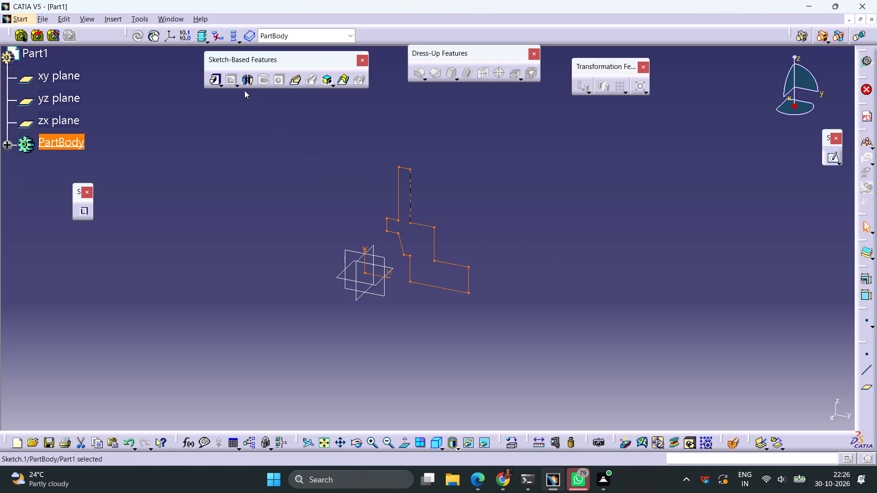
click(246, 83)
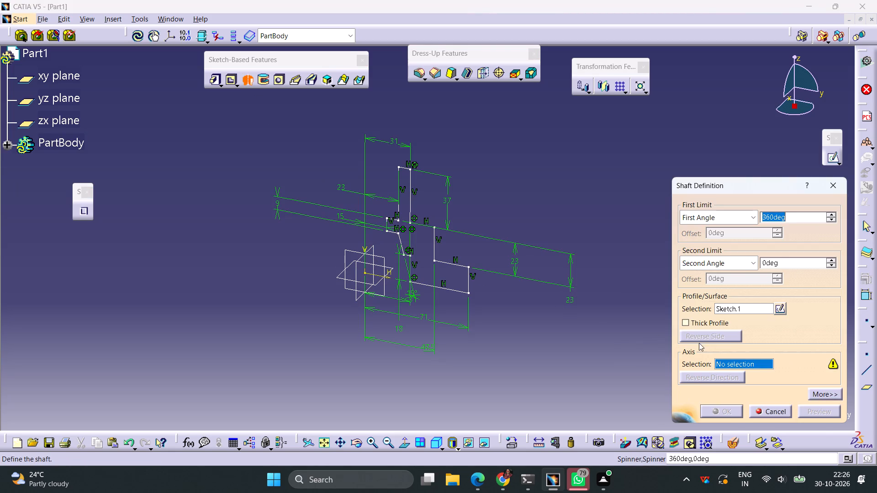
click(745, 365)
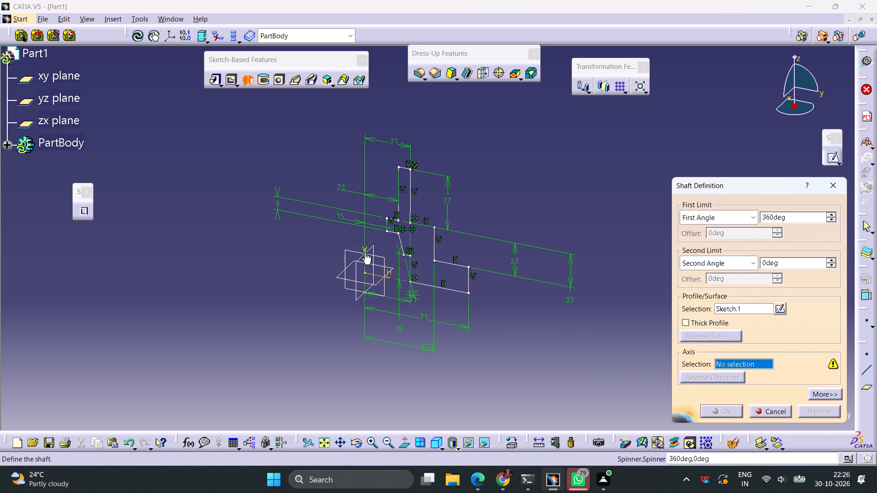
click(363, 248)
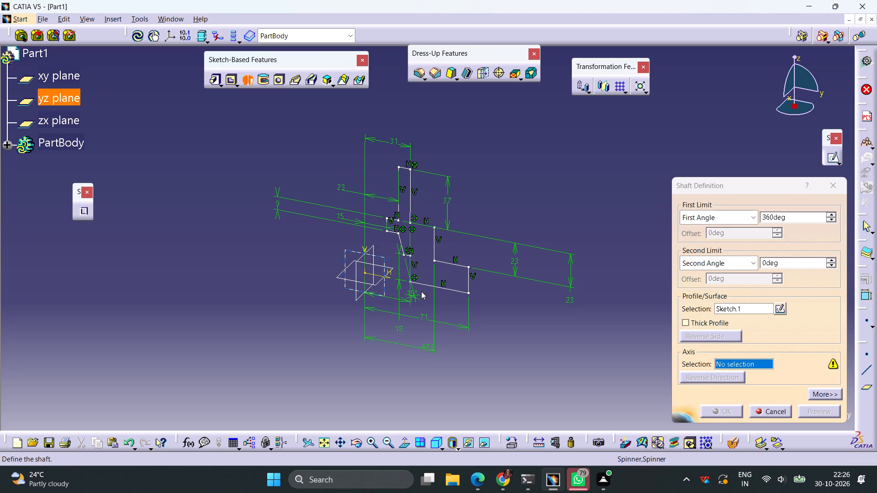
right_click(737, 364)
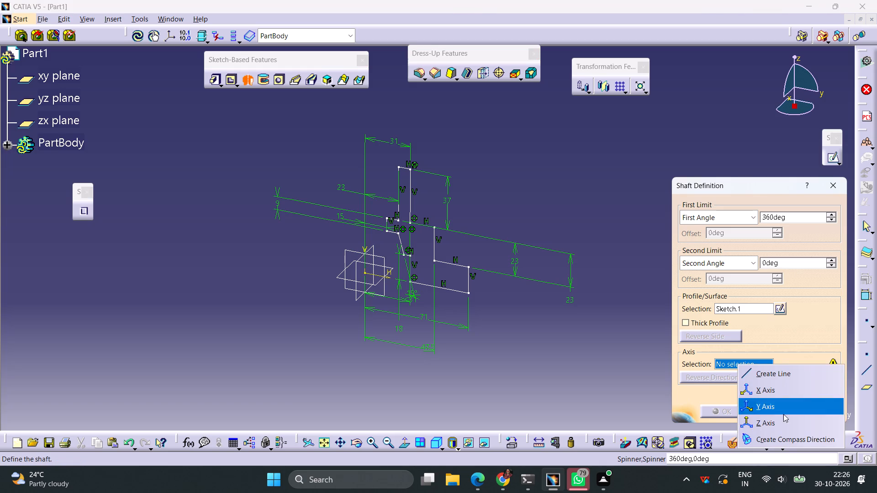
click(764, 418)
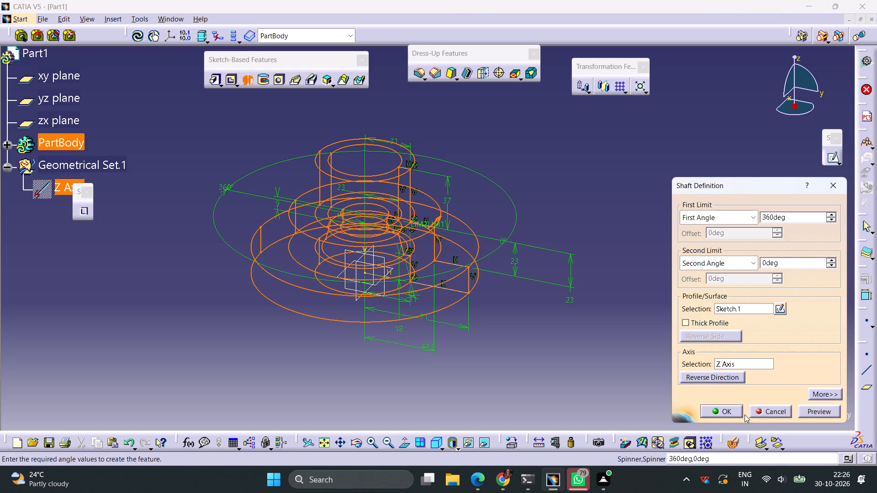
click(803, 410)
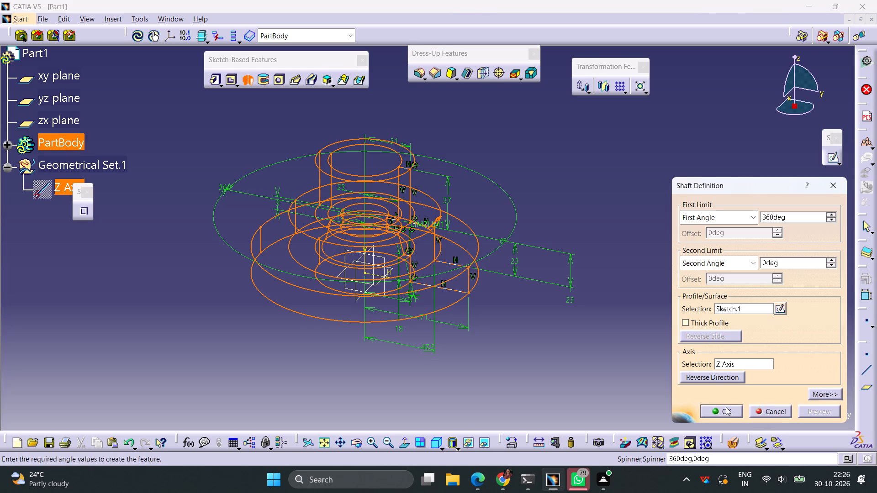
click(726, 409)
click(637, 361)
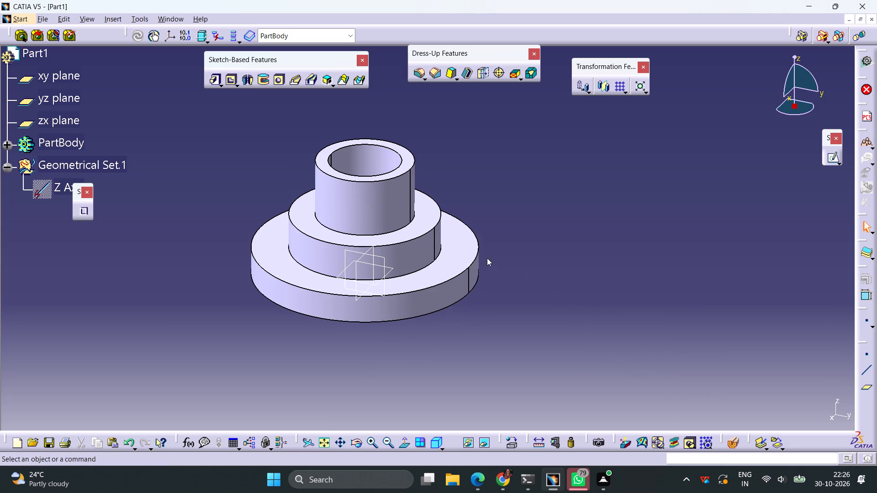
Open a new sketch on the upper annular face of the largest base flange.
click(466, 252)
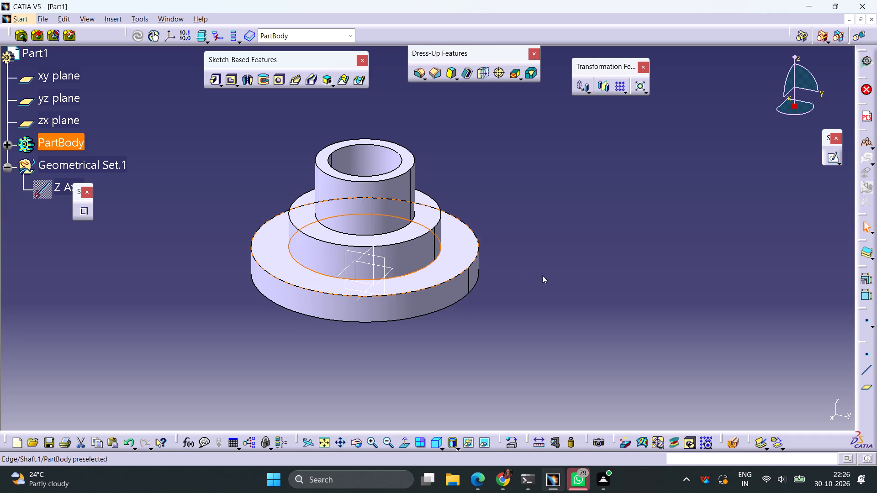
click(829, 158)
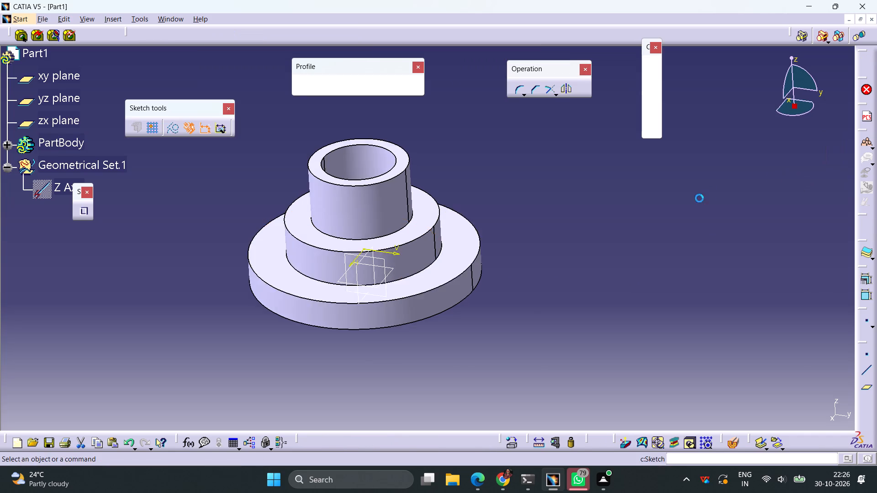
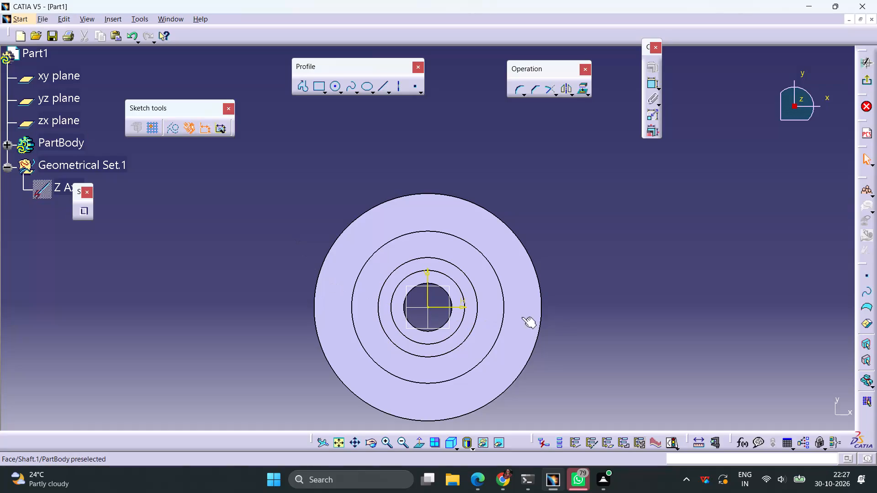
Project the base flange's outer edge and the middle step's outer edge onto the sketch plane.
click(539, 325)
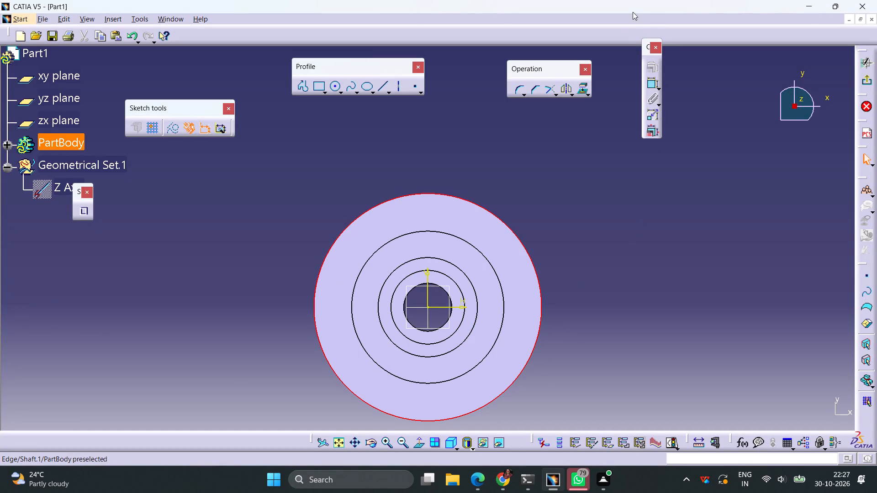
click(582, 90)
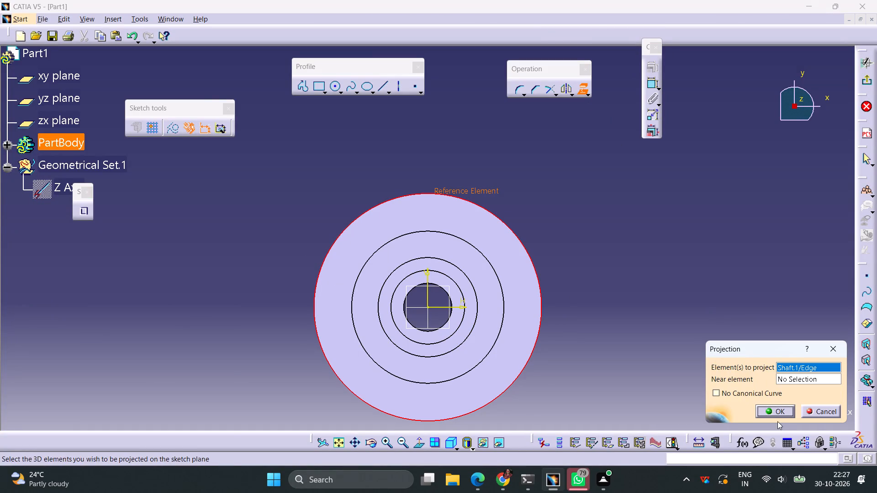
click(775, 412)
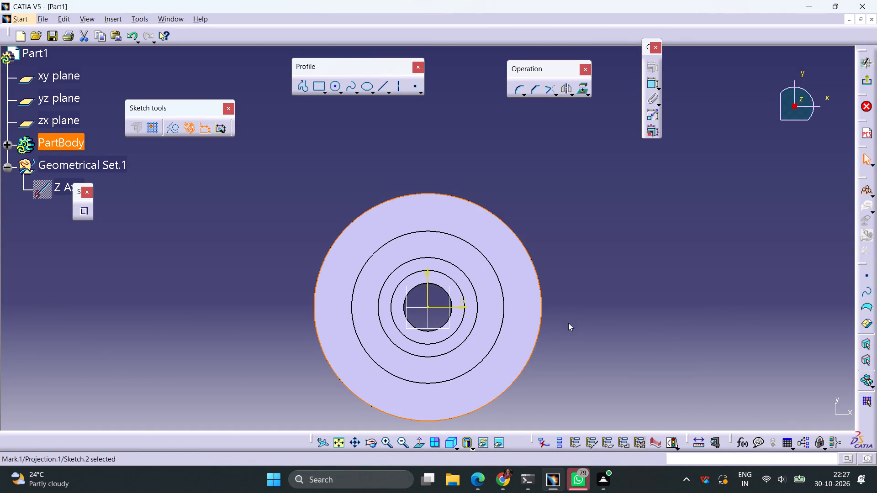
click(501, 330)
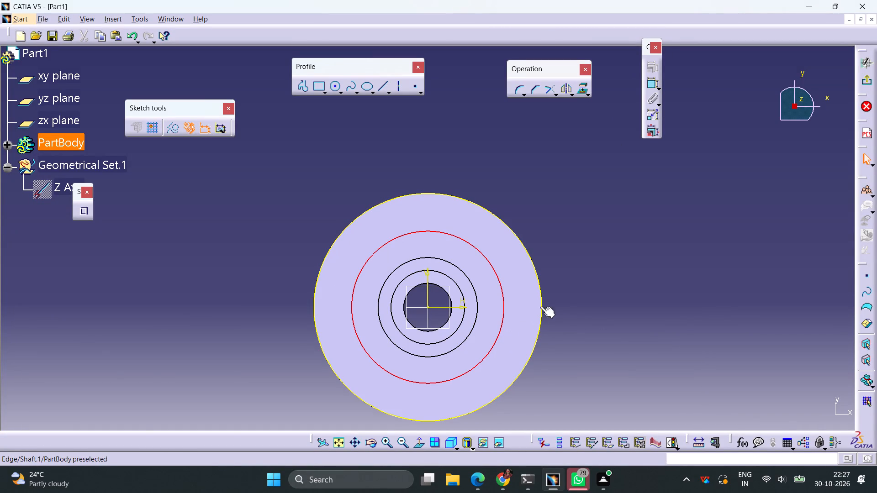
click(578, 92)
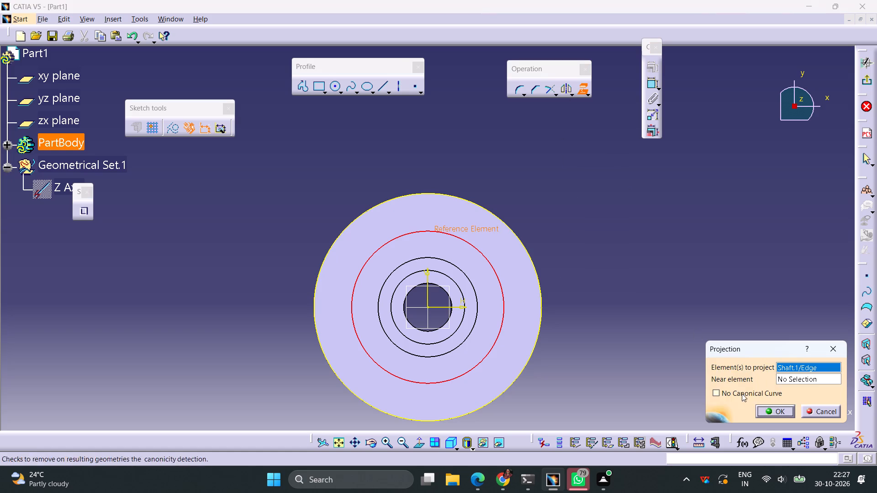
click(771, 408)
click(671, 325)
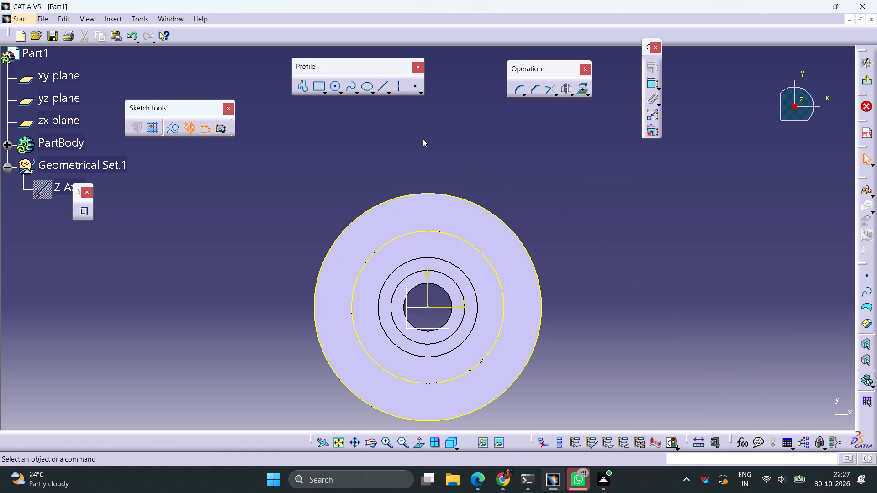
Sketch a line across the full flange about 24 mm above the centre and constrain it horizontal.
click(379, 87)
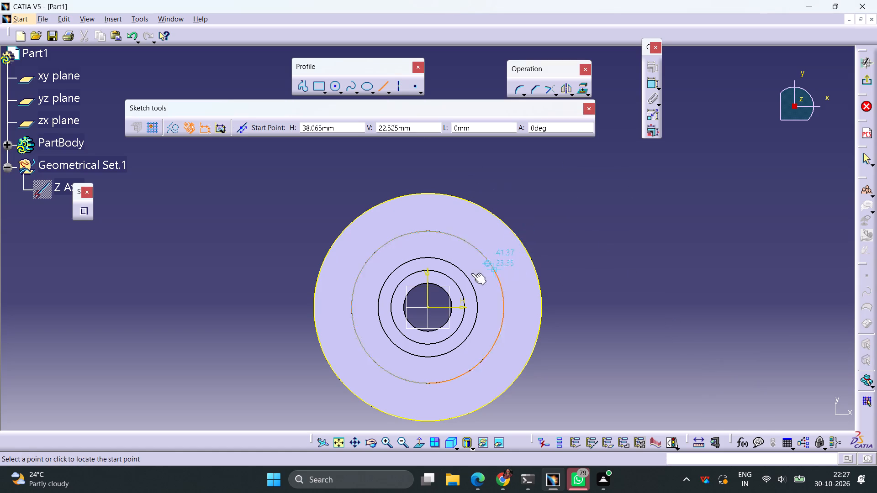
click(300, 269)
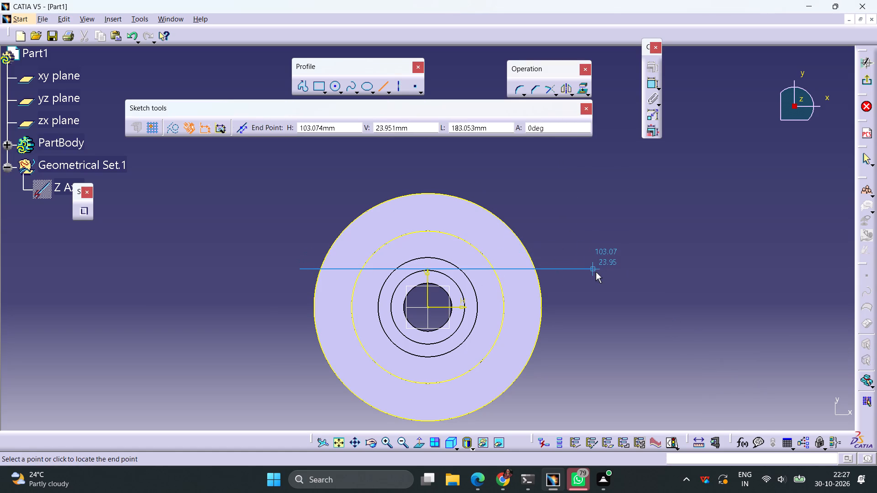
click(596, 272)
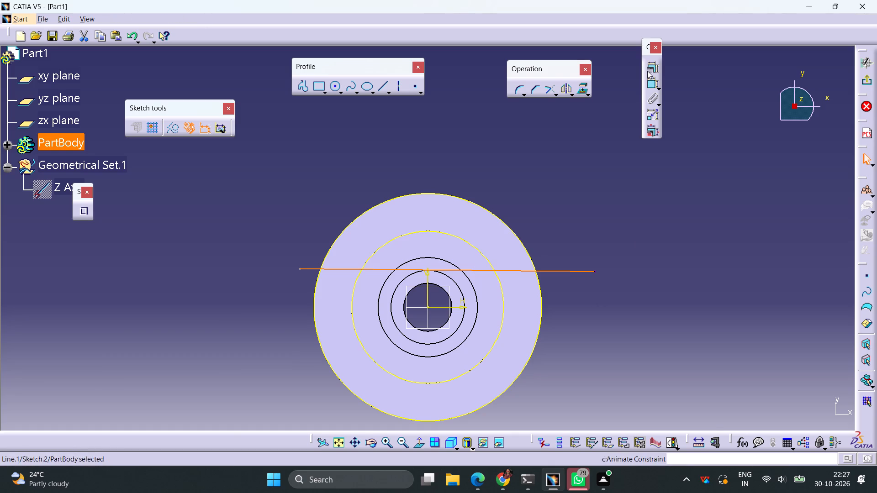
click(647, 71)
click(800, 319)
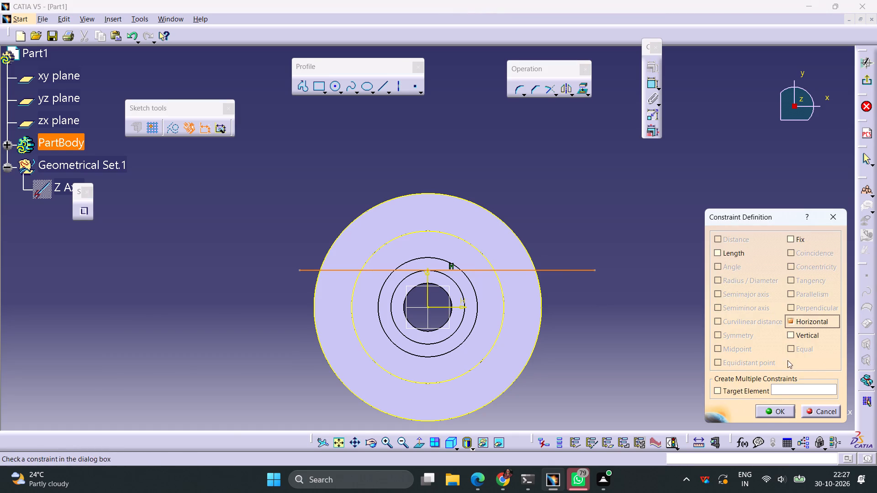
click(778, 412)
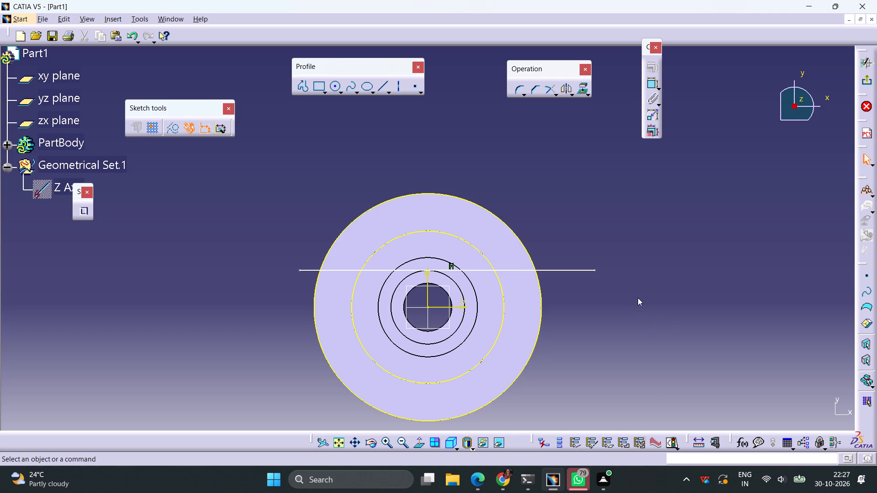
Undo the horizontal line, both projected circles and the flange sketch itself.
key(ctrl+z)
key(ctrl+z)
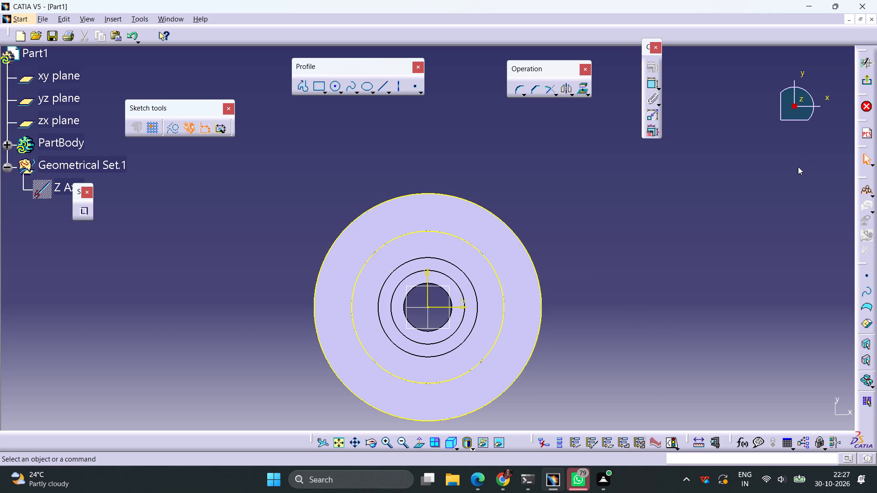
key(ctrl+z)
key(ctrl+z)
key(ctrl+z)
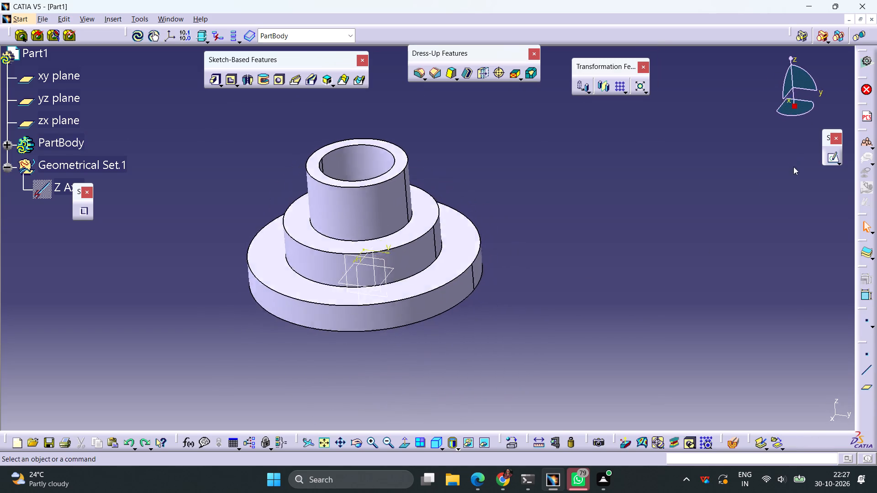
Open a new sketch on the upper annular face of the largest base flange.
click(451, 257)
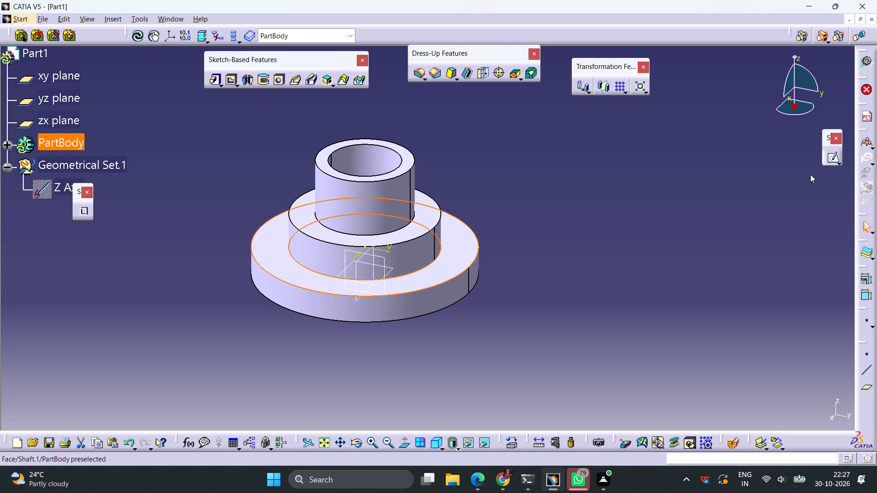
click(828, 159)
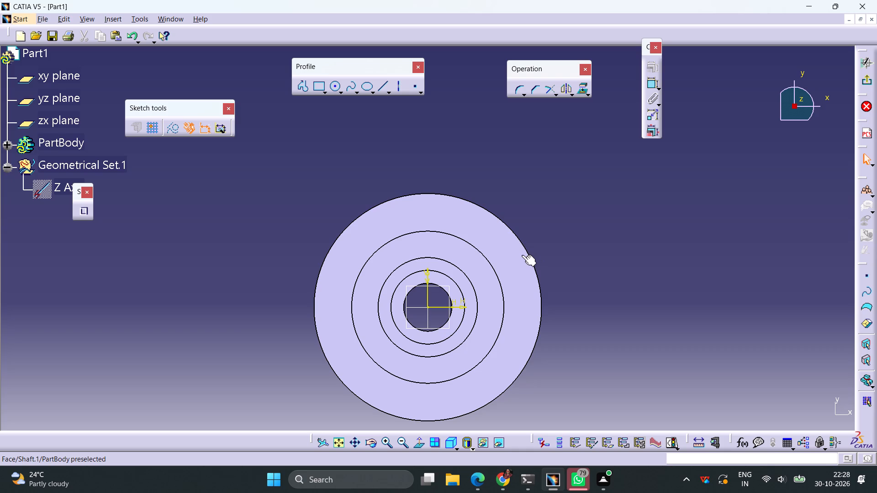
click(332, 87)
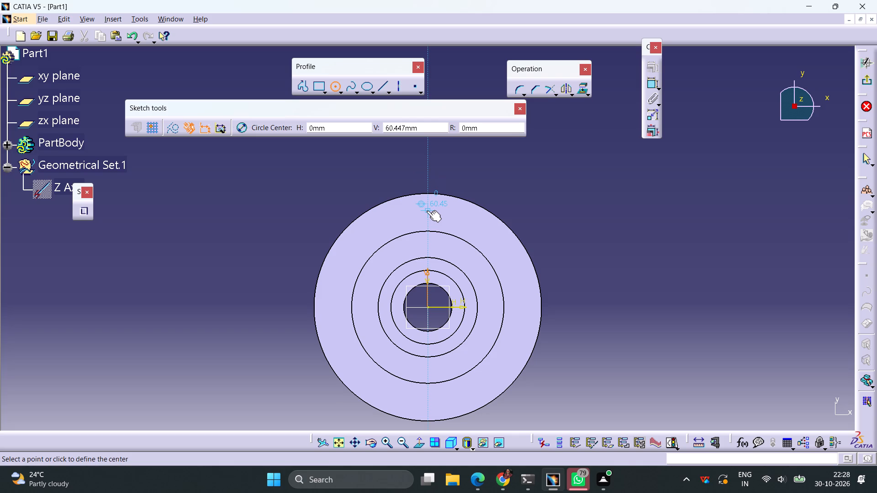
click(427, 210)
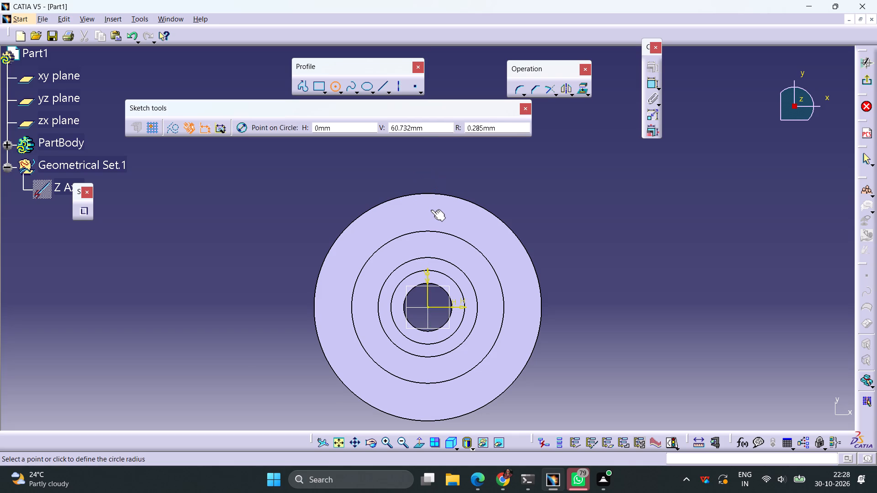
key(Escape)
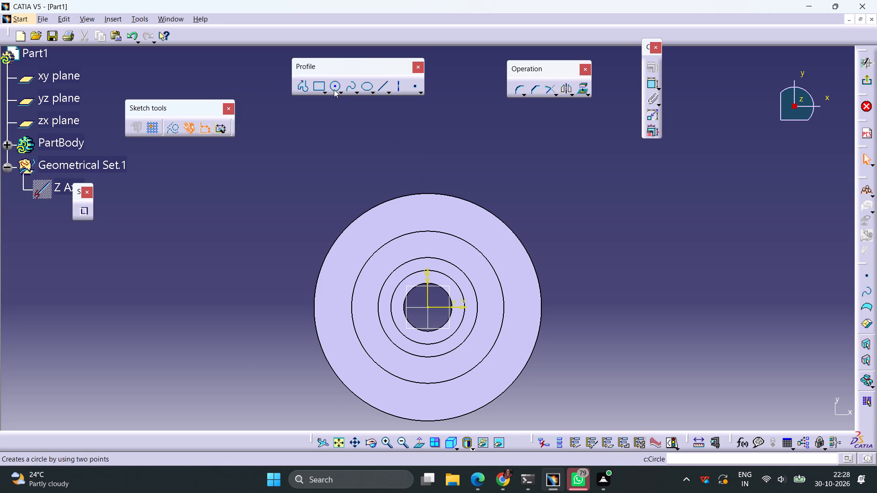
Sketch a construction circle centred on the origin and set its diameter to 59*2, giving 118 mm.
click(334, 89)
click(426, 307)
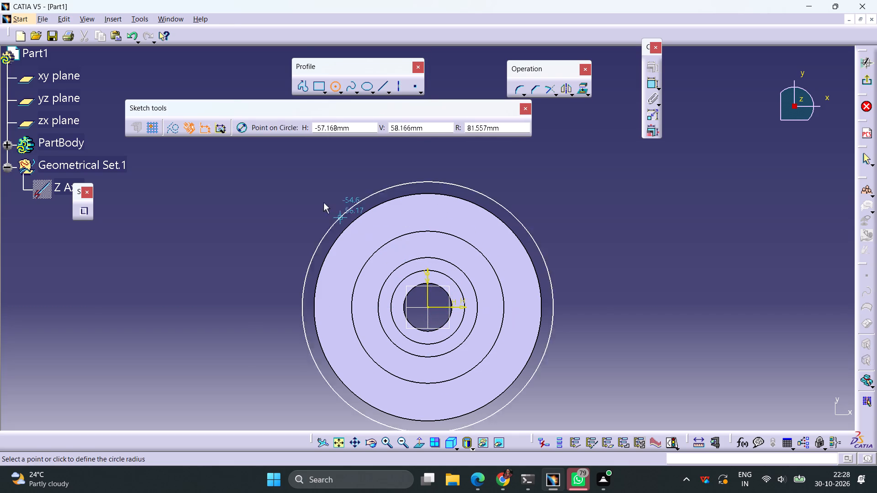
click(172, 131)
click(301, 214)
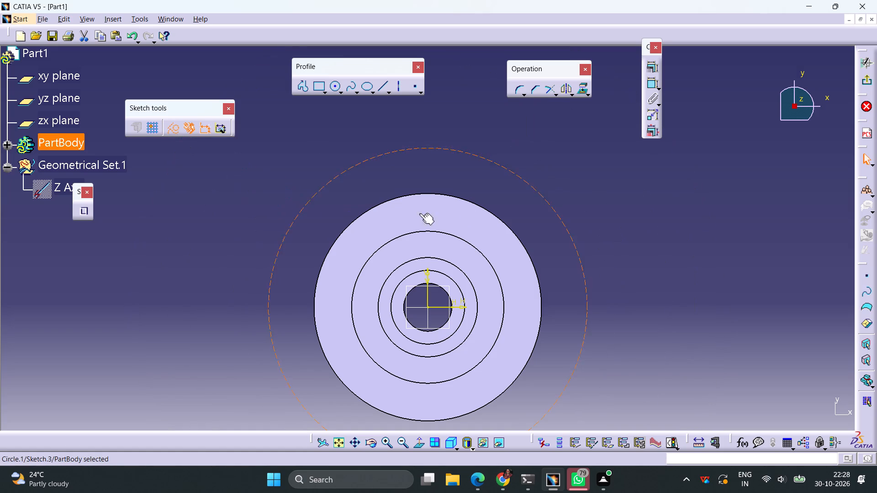
click(654, 84)
click(626, 203)
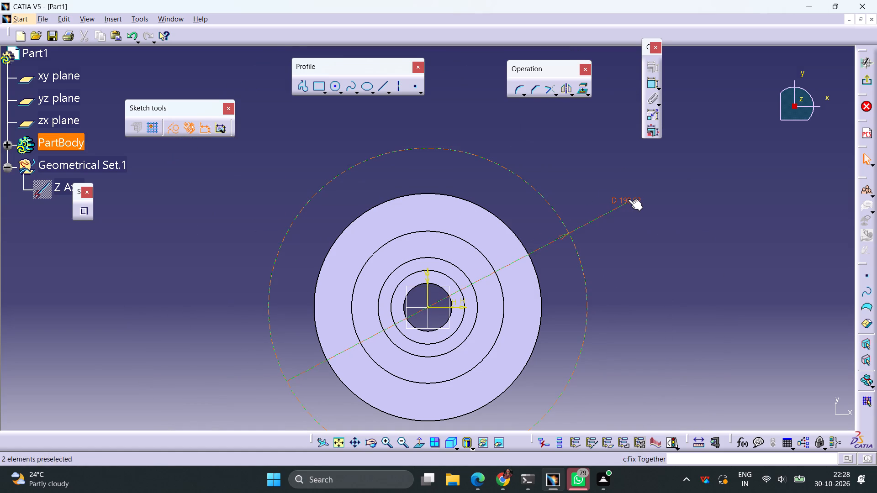
double_click(628, 199)
text(59*2)
key(Return)
click(614, 259)
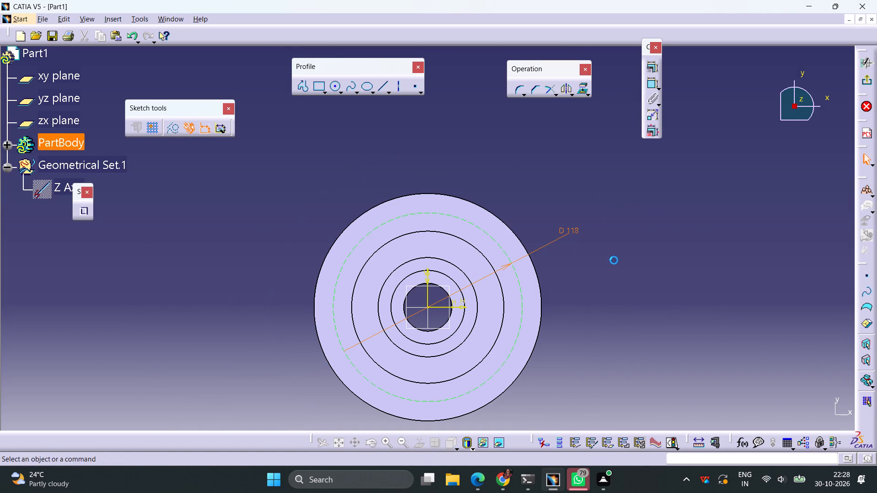
Sketch a standard-geometry circle where the construction circle meets the positive vertical axis, with a diameter of 11 mm.
click(333, 87)
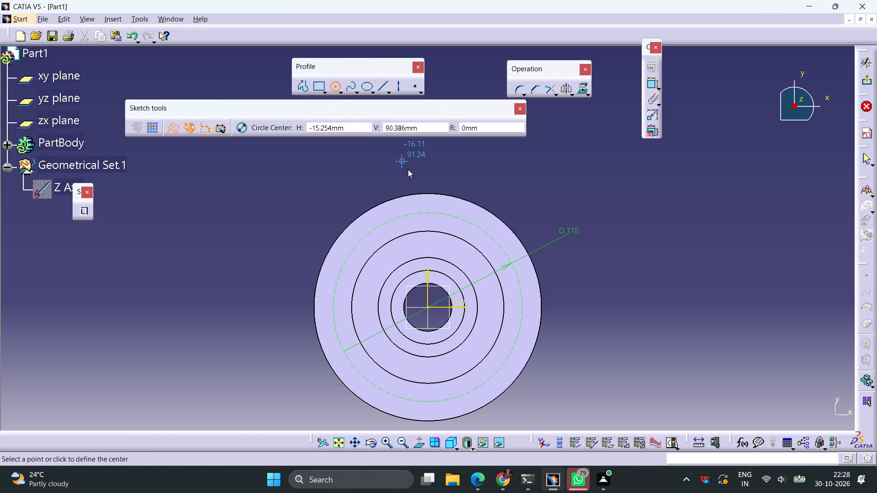
click(426, 212)
click(433, 211)
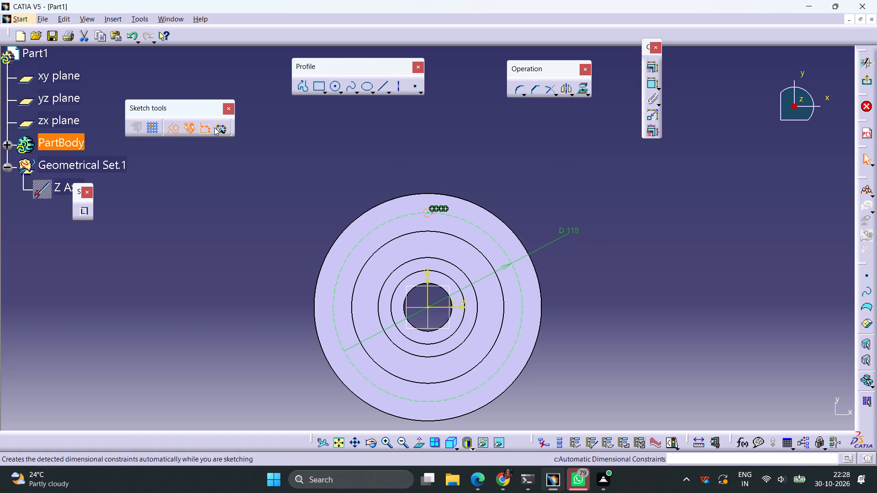
click(175, 132)
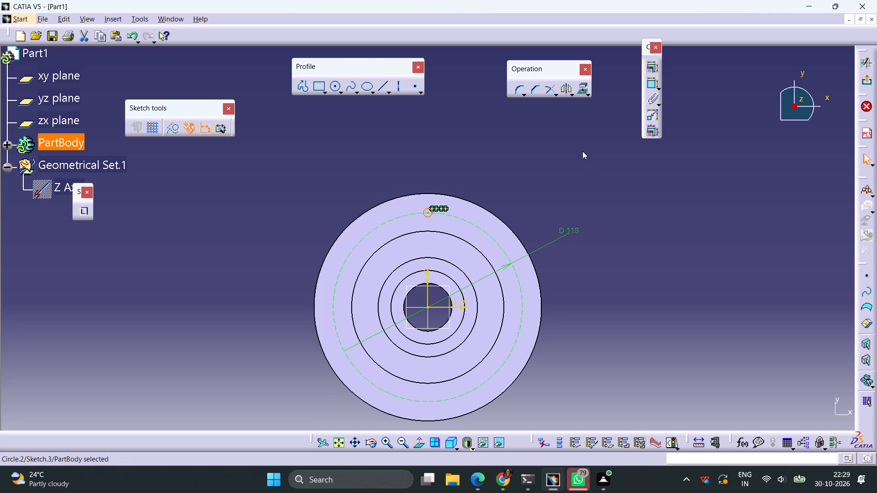
click(648, 85)
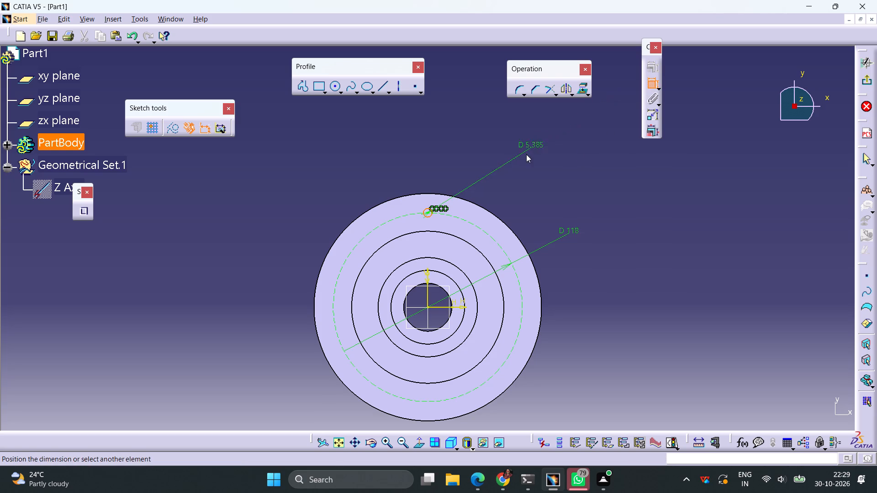
click(526, 155)
double_click(531, 154)
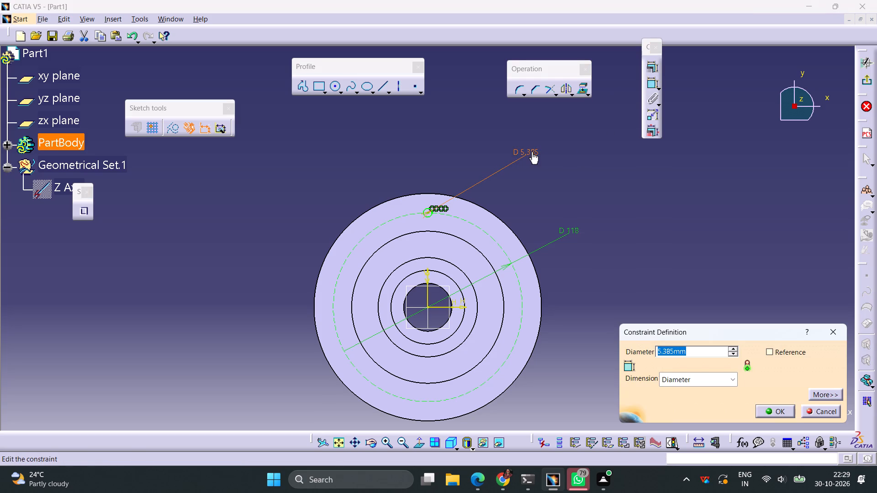
text(11)
key(Return)
click(462, 123)
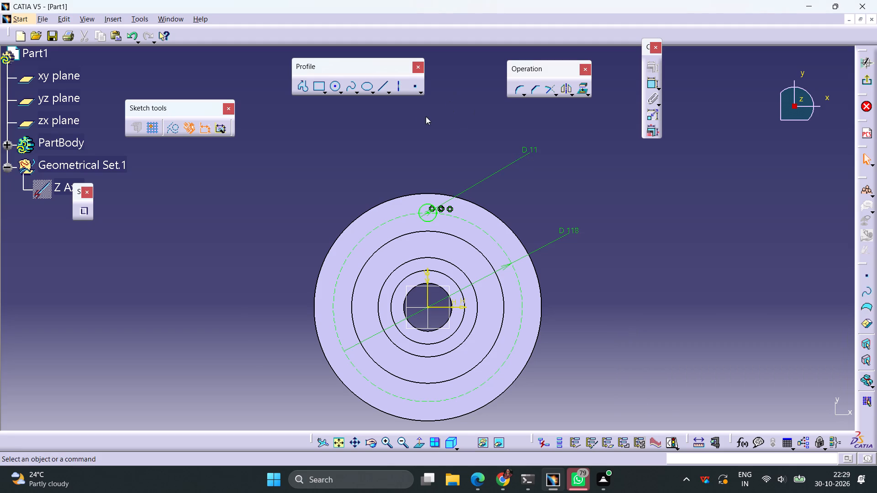
Sketch a second circle where the construction circle meets the negative vertical axis and set its diameter to 11 mm.
click(335, 82)
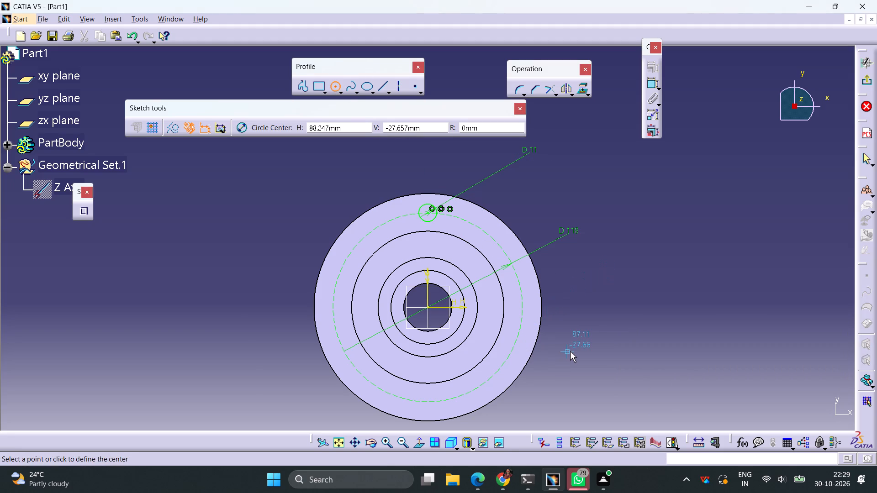
middle_drag(570, 351, 580, 298)
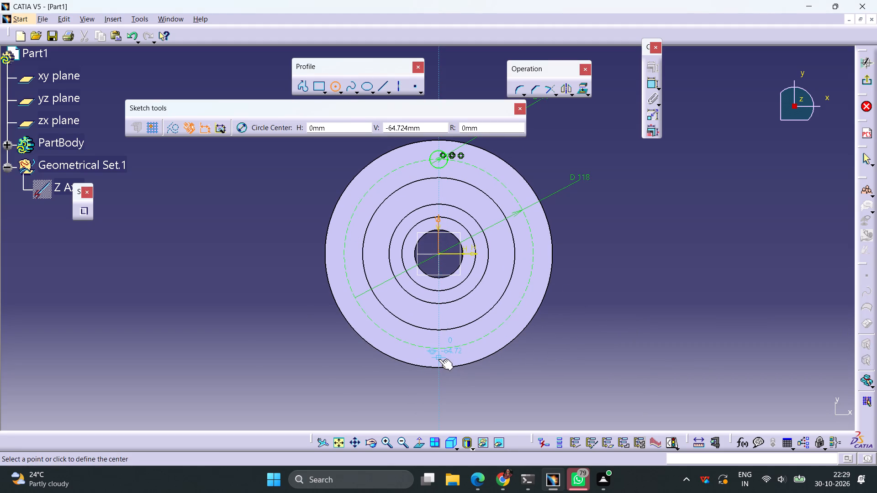
click(439, 349)
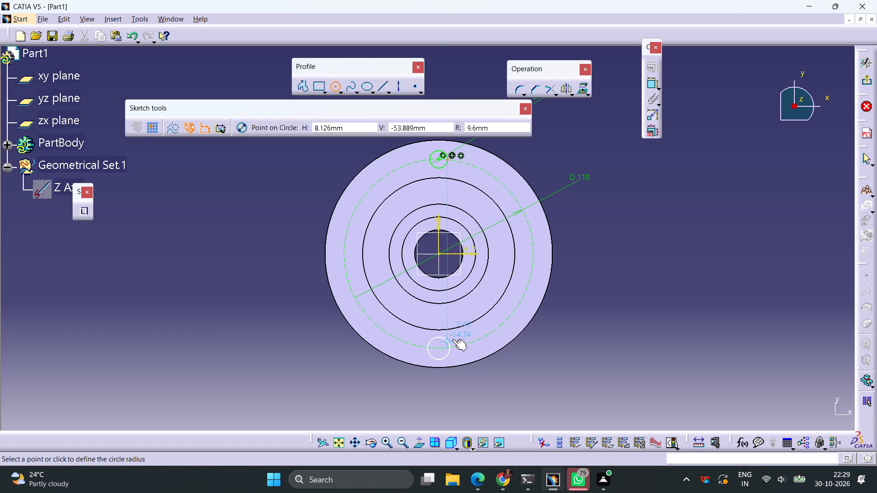
click(448, 340)
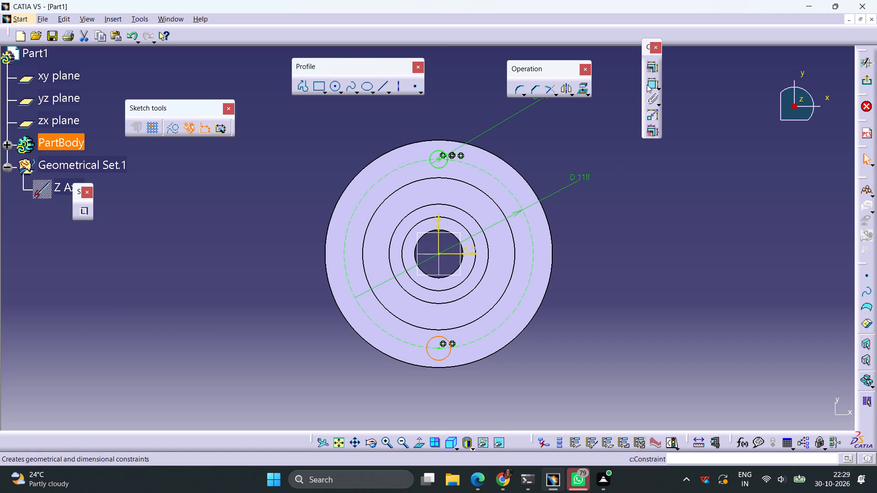
click(647, 84)
click(494, 383)
double_click(496, 382)
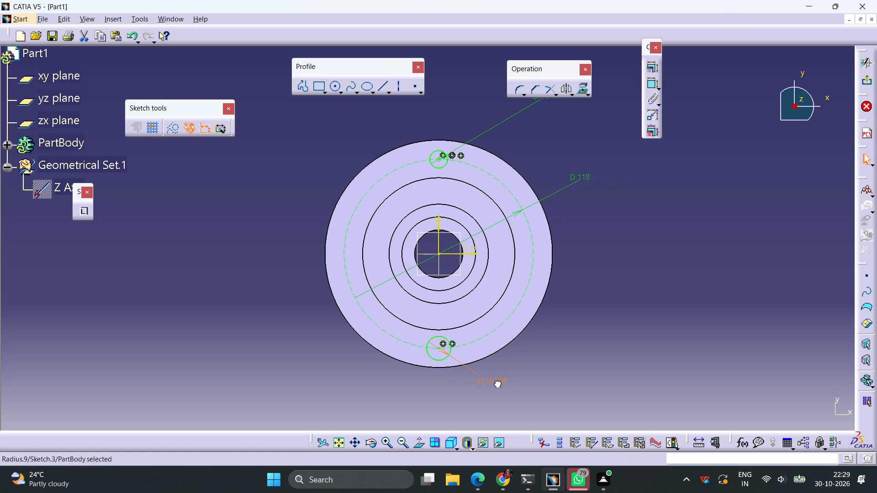
text(11)
key(Return)
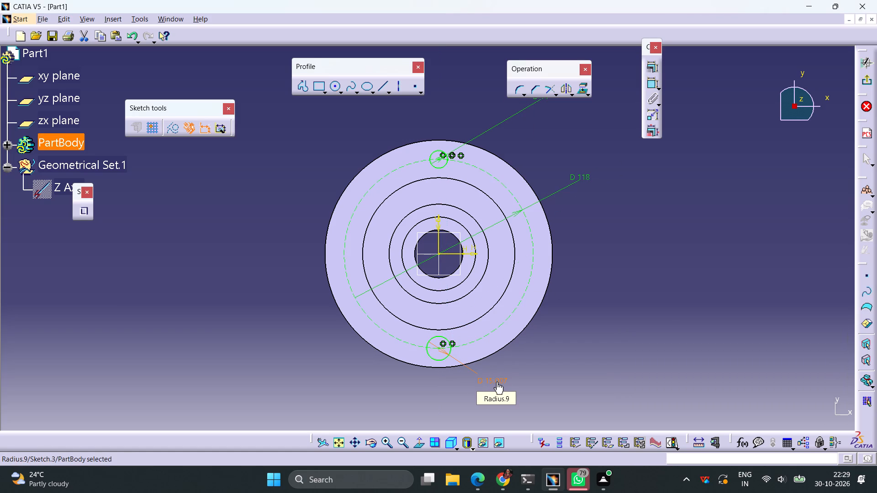
Sketch a construction line from the origin past the flange's upper-right edge and constrain it at 30 degrees to the horizontal axis.
click(382, 87)
click(170, 131)
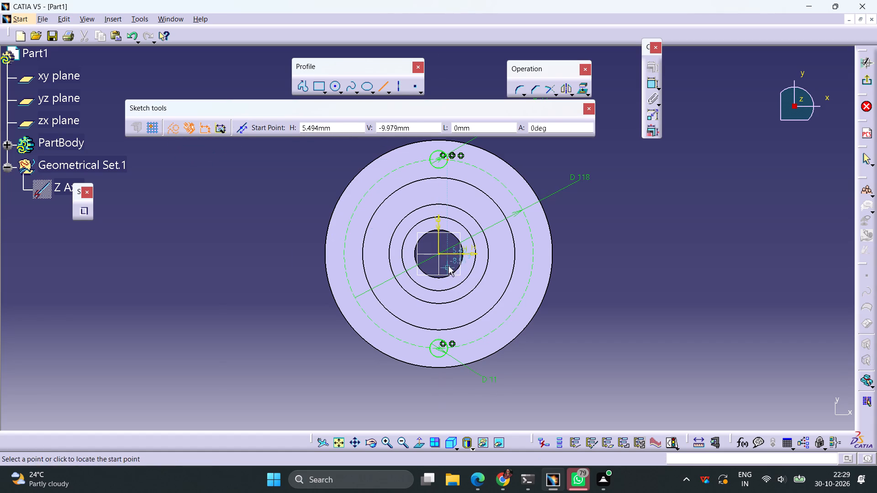
click(438, 254)
click(555, 180)
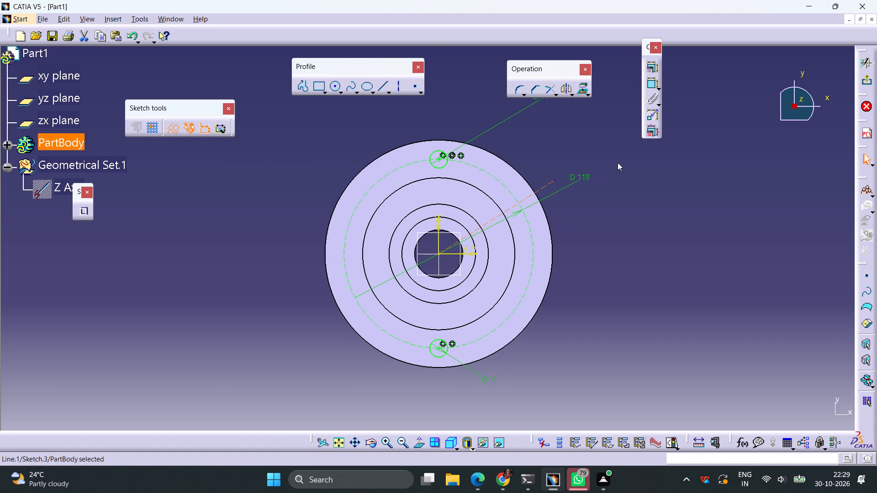
click(650, 84)
click(466, 253)
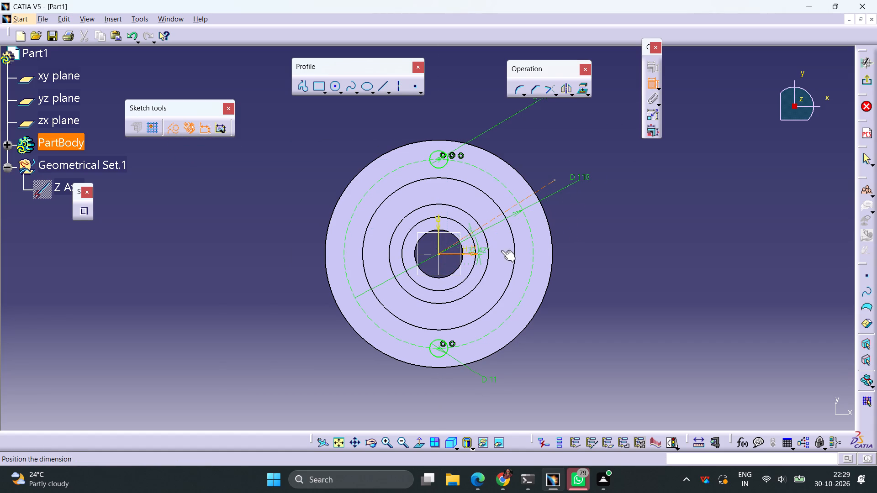
click(569, 230)
double_click(571, 227)
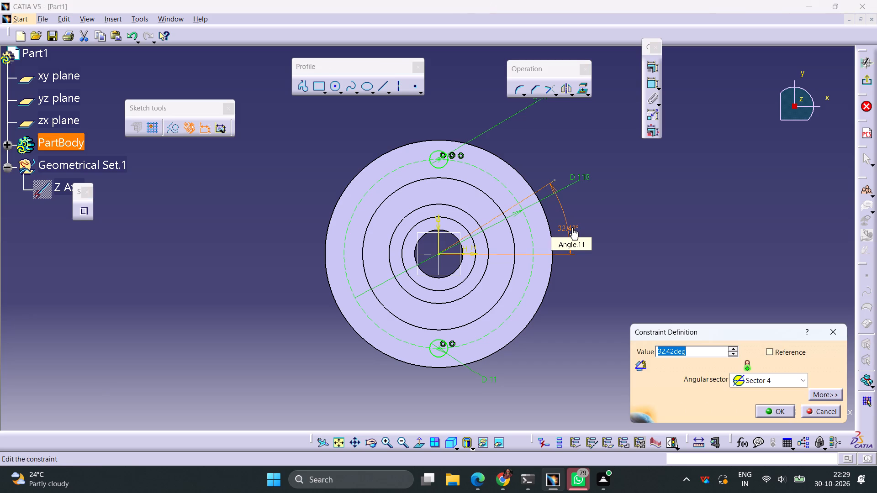
text(30)
key(Return)
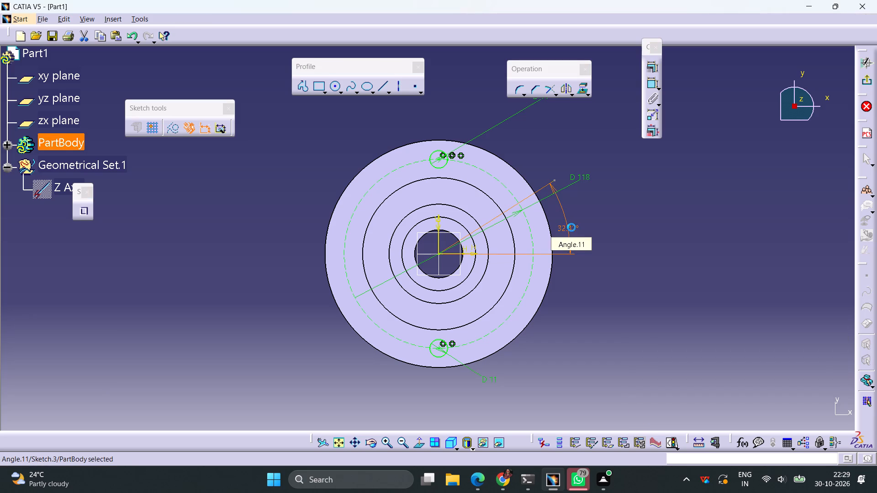
drag(599, 226, 604, 231)
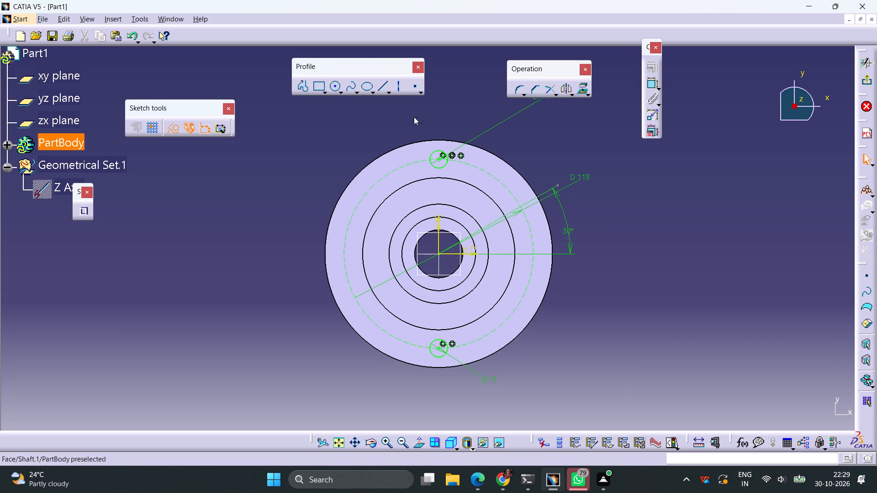
Sketch a standard-geometry circle where the 30-degree construction line meets the 118 mm circle, with a diameter of 11 mm.
click(332, 89)
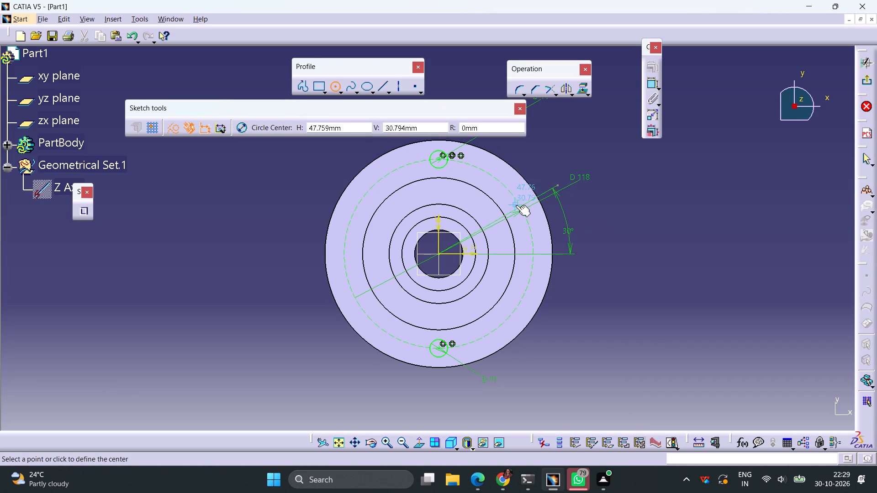
click(523, 206)
click(523, 195)
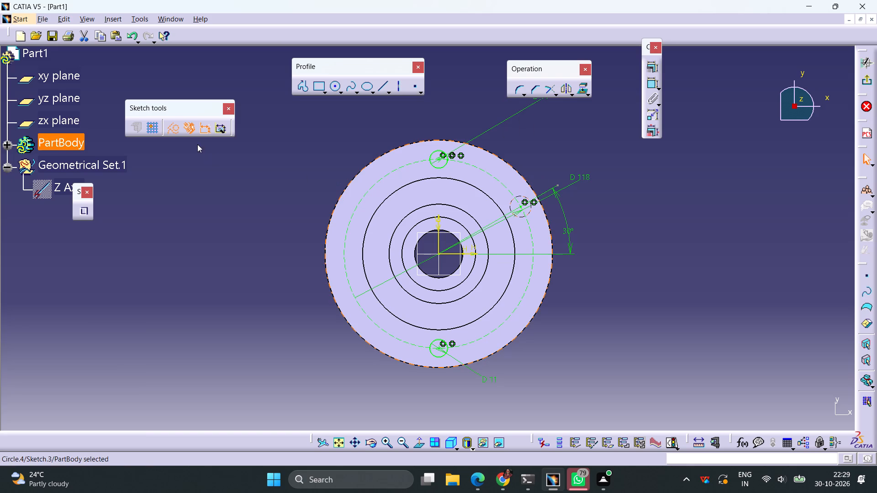
click(172, 129)
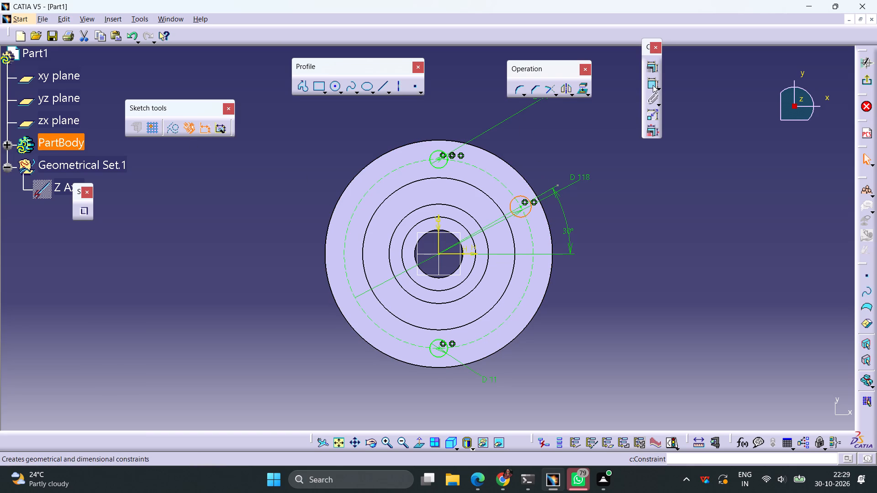
click(653, 85)
click(573, 153)
double_click(581, 150)
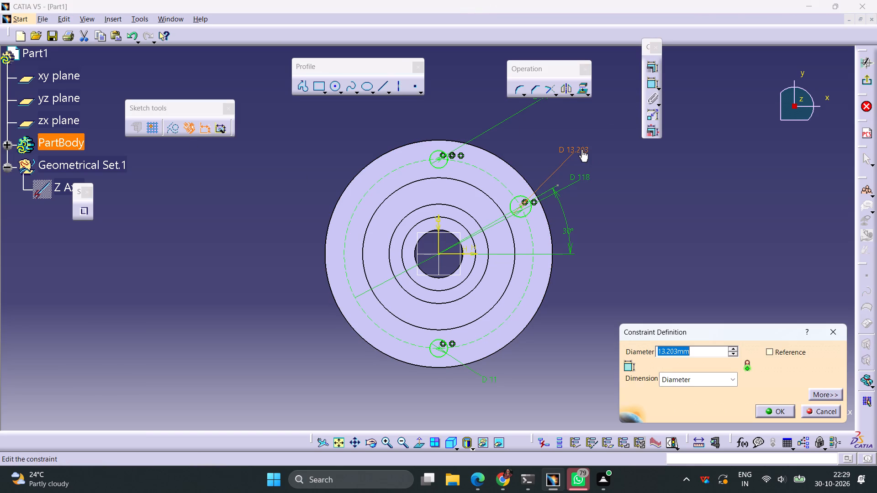
text(11)
key(Return)
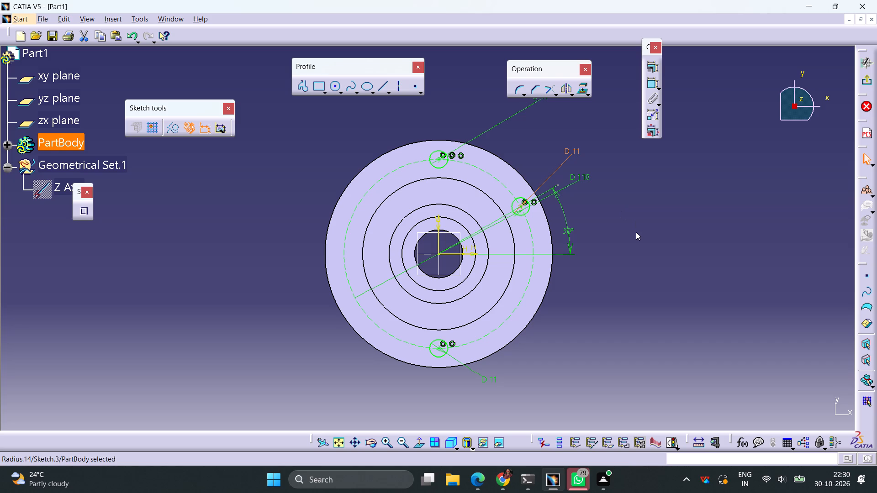
click(636, 232)
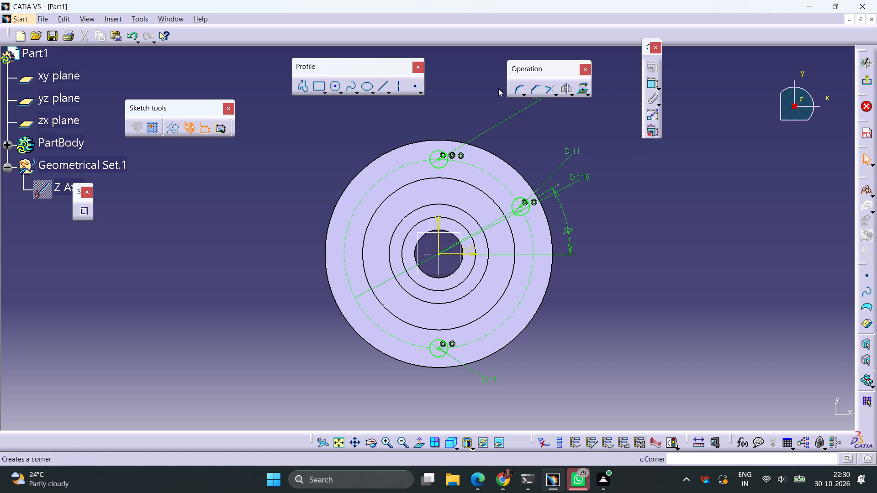
Mirror the 30-degree construction line about the vertical axis.
click(542, 195)
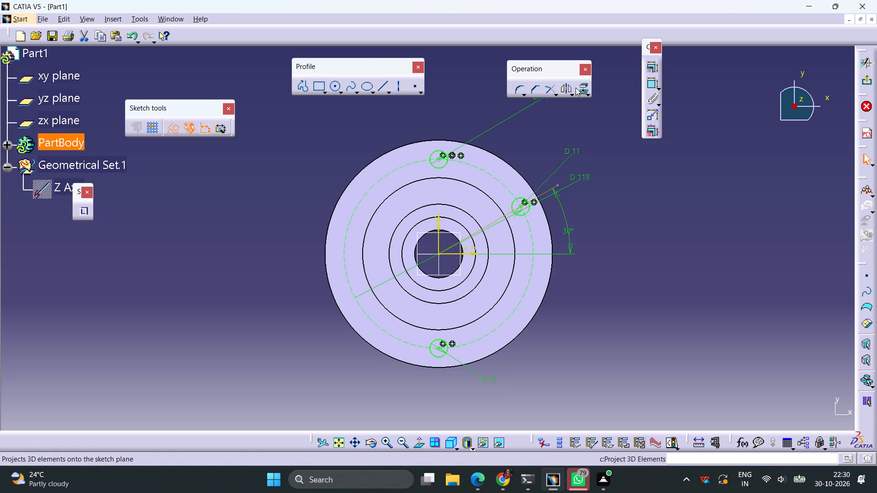
click(566, 88)
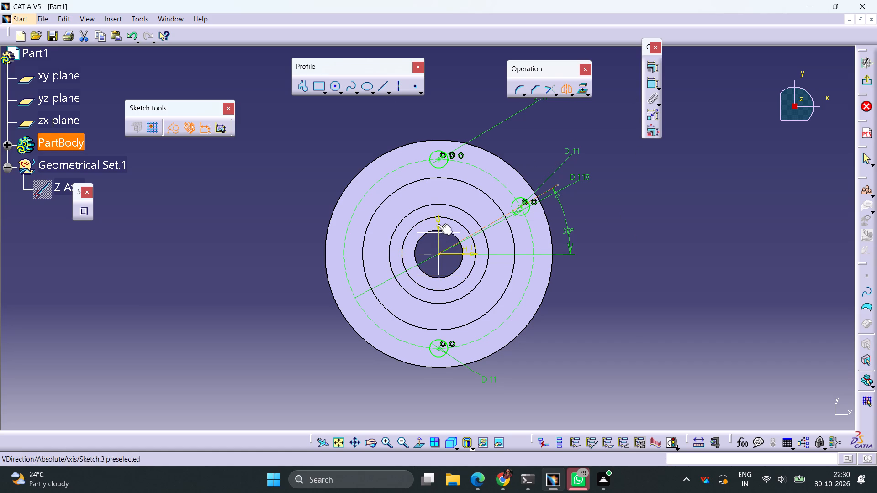
click(438, 224)
Sketch a circle where the mirrored upper-left construction line meets the 118 mm circle and set its diameter to 11 mm.
click(337, 87)
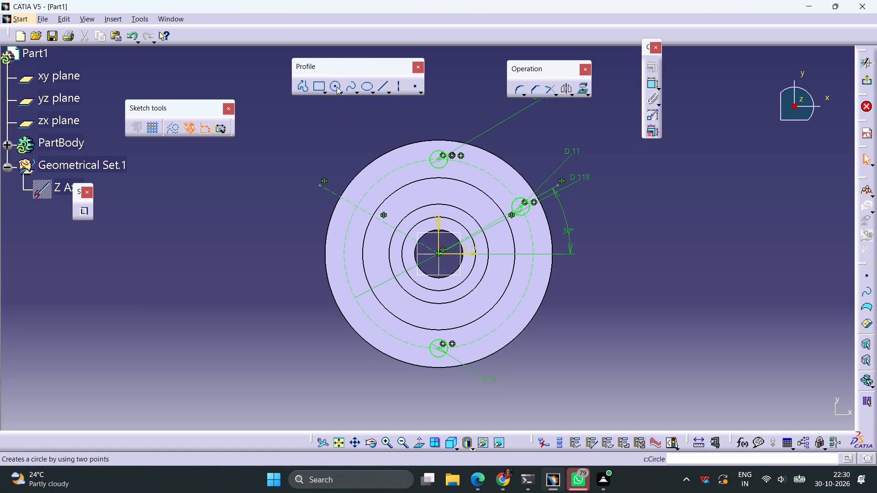
click(360, 207)
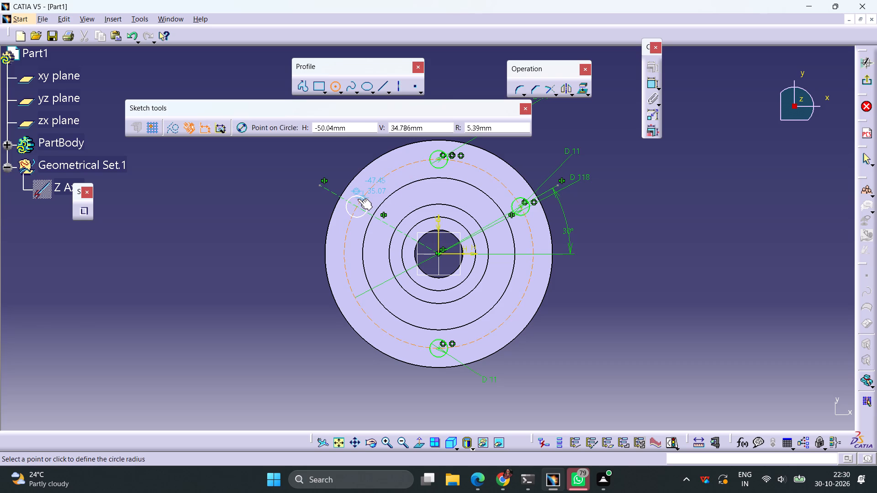
click(358, 199)
click(651, 89)
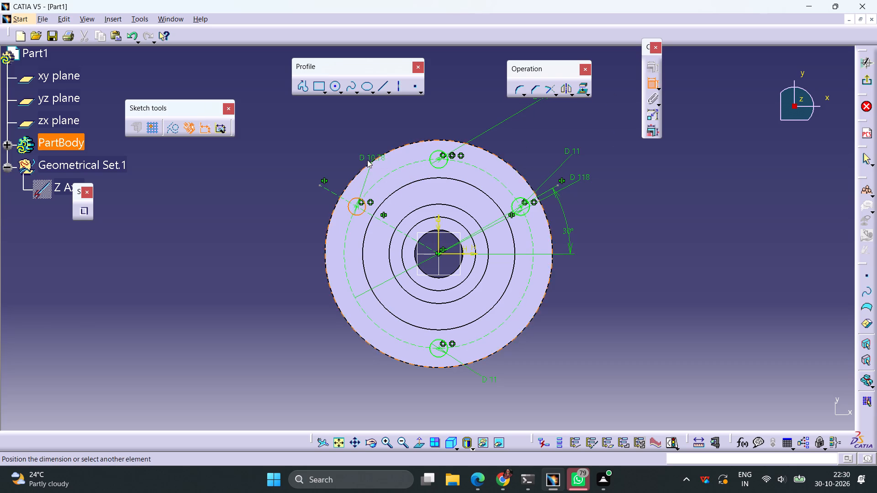
click(359, 157)
double_click(363, 155)
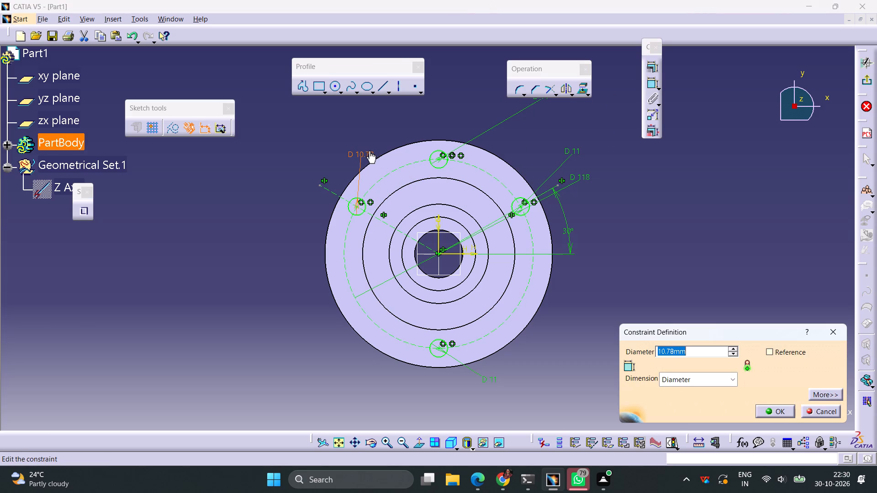
text(11)
key(Return)
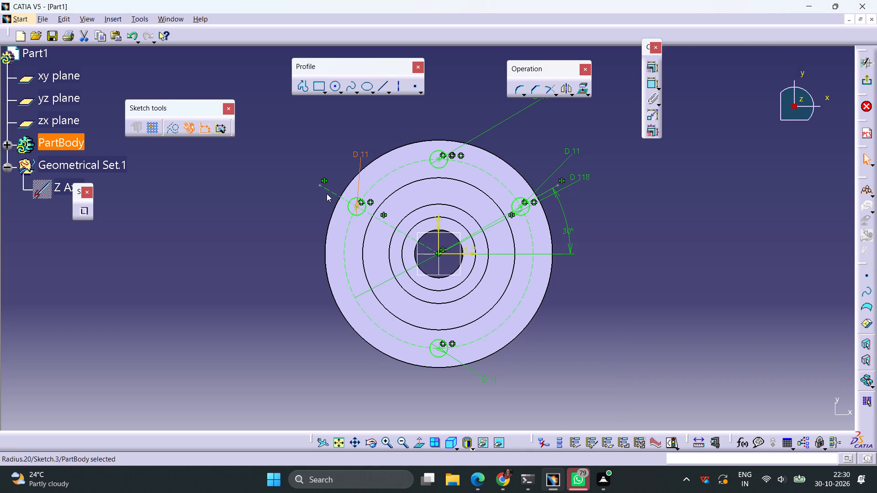
Mirror the upper-left construction line about the horizontal axis.
click(332, 189)
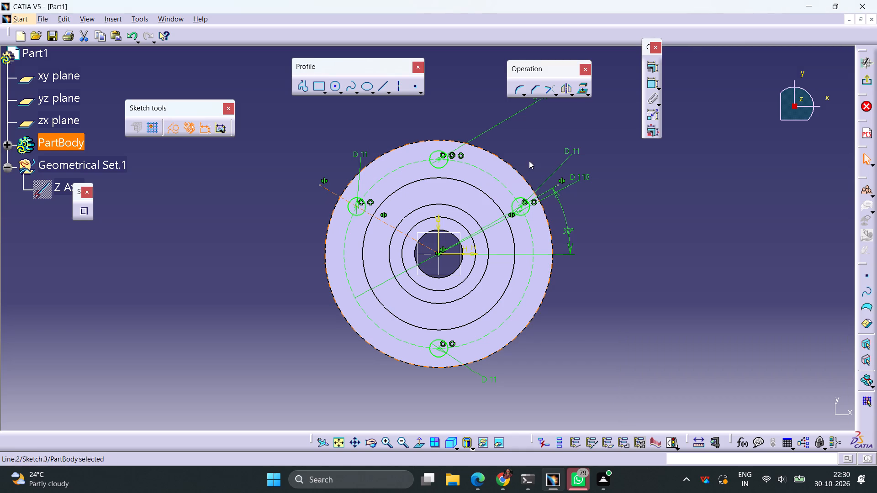
click(564, 90)
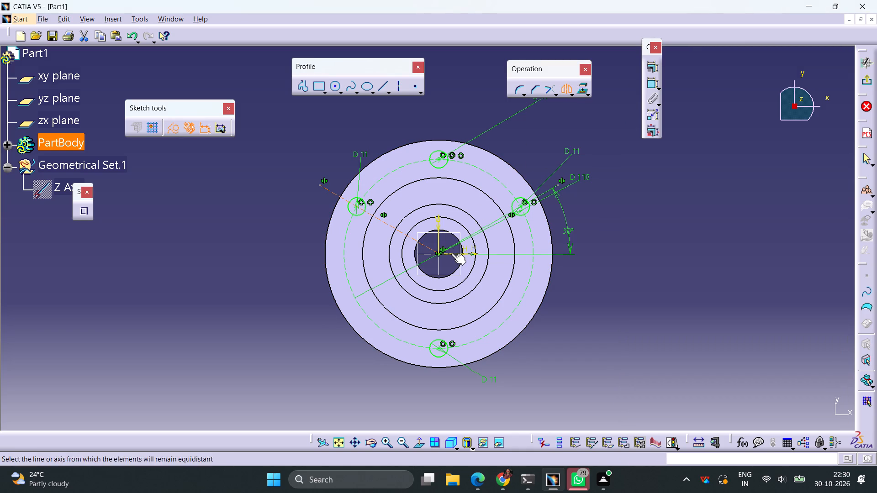
click(451, 253)
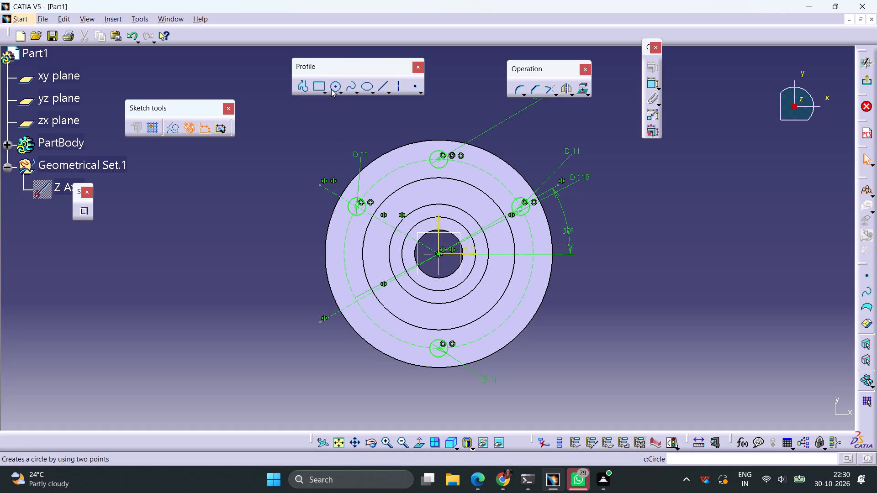
Sketch a circle where the lower-left construction line meets the 118 mm circle and set its diameter to 11 mm.
click(331, 89)
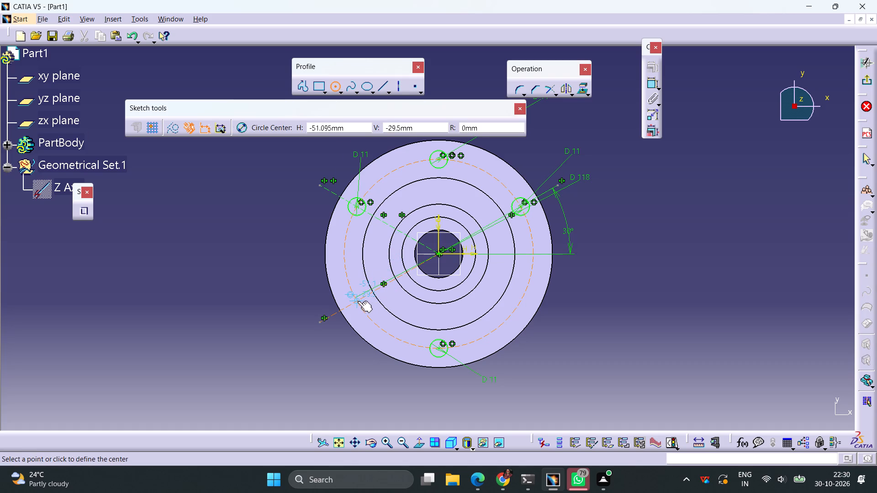
click(358, 301)
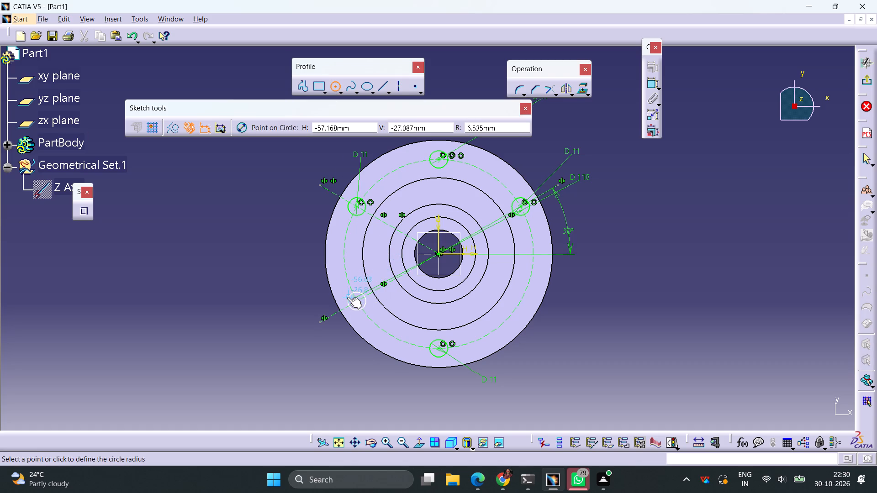
click(347, 297)
click(646, 85)
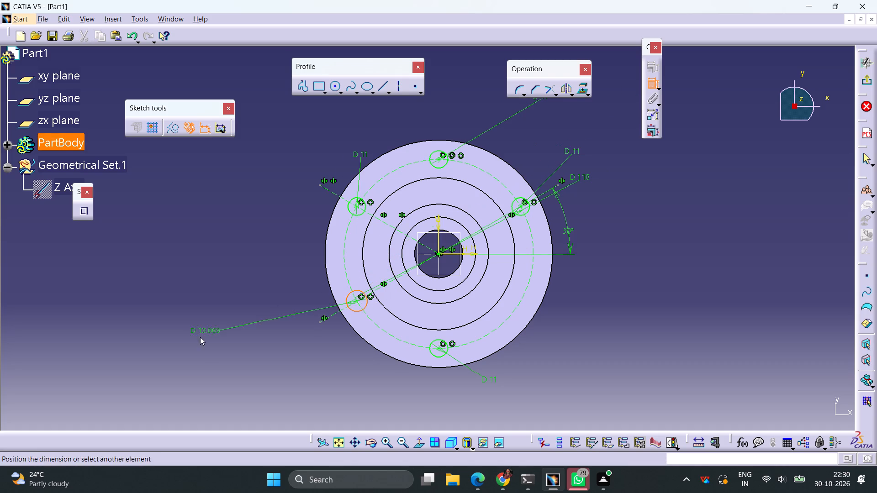
click(233, 319)
double_click(226, 315)
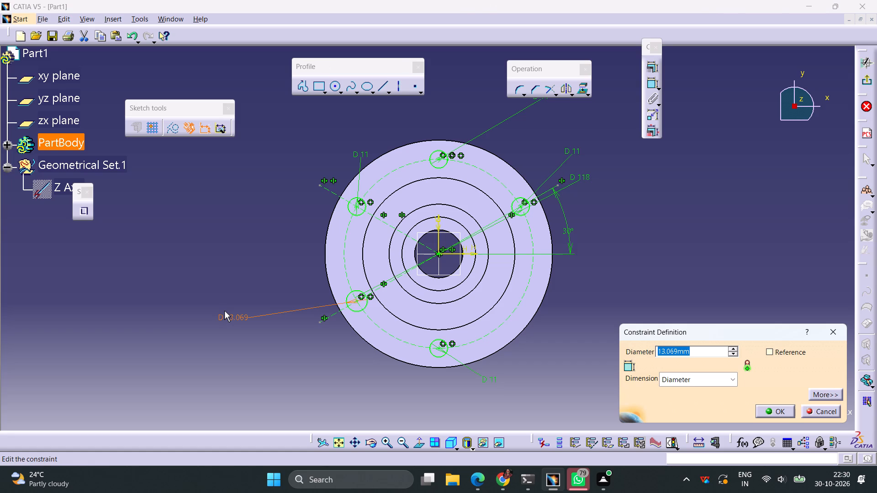
text(11)
key(Return)
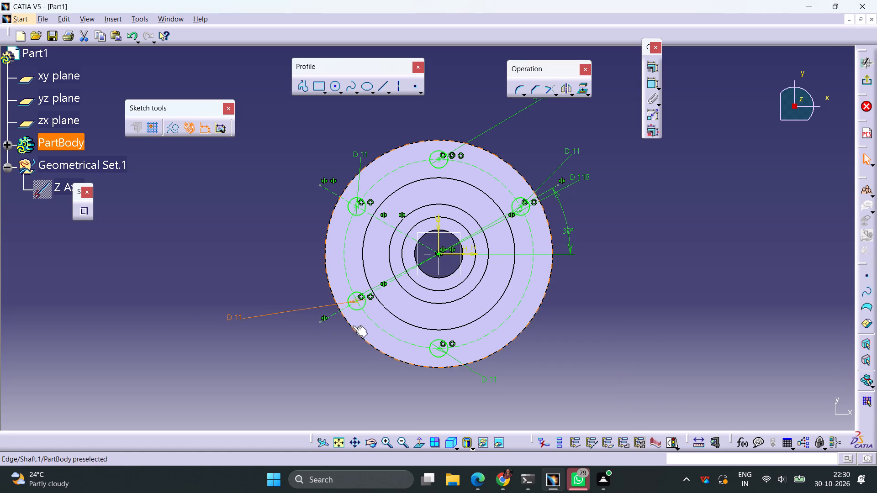
Mirror the lower-left 11 mm circle about the vertical axis and exit the sketch.
click(355, 309)
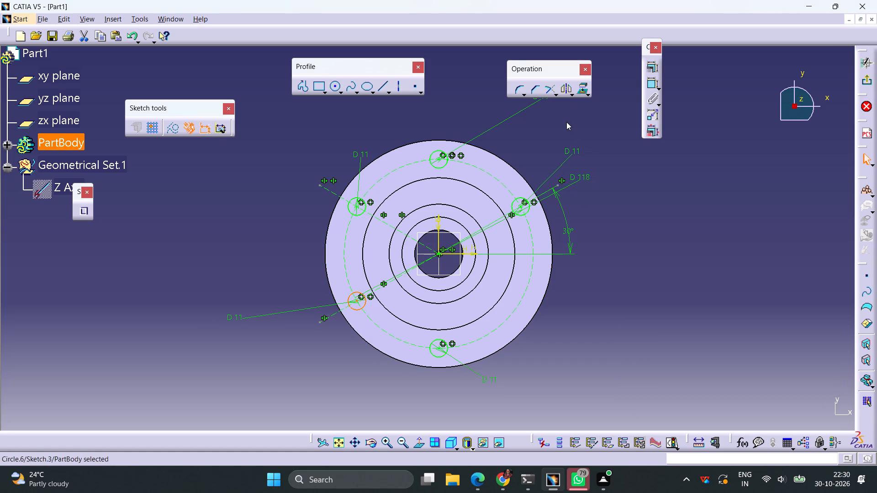
click(565, 88)
click(437, 236)
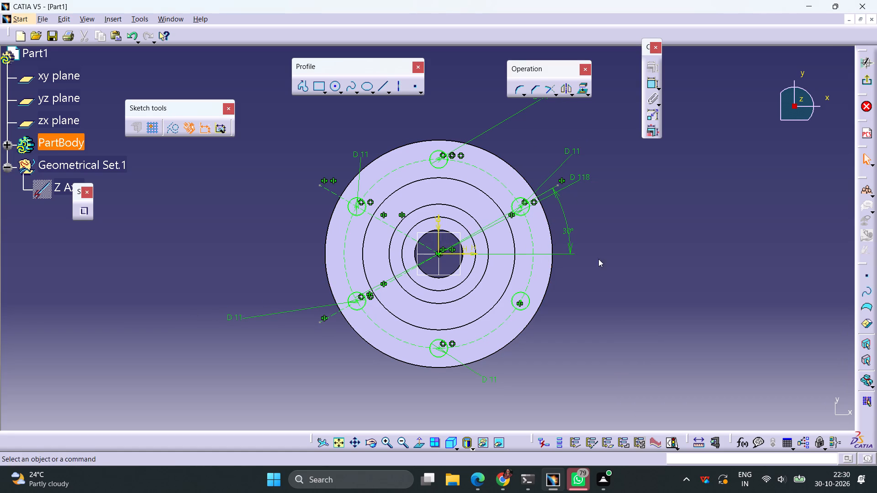
click(869, 80)
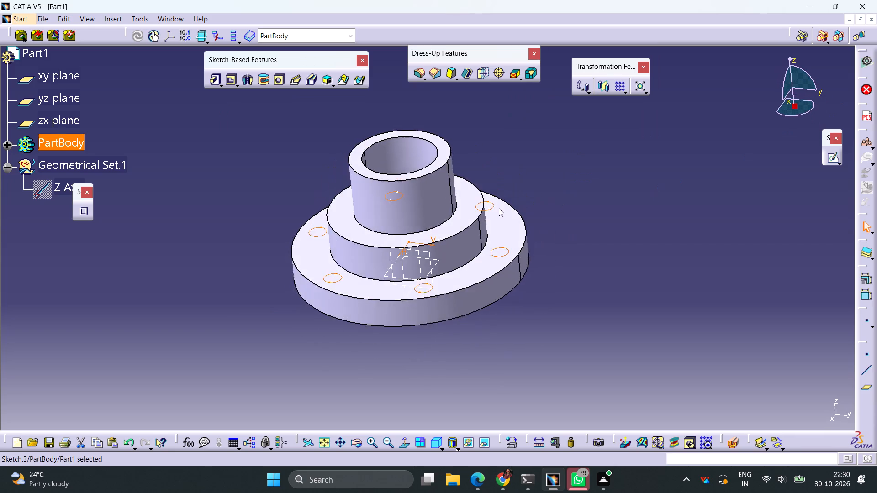
Cut the six-circle sketch through the base flange as a pocket with the Up to next limit.
click(228, 79)
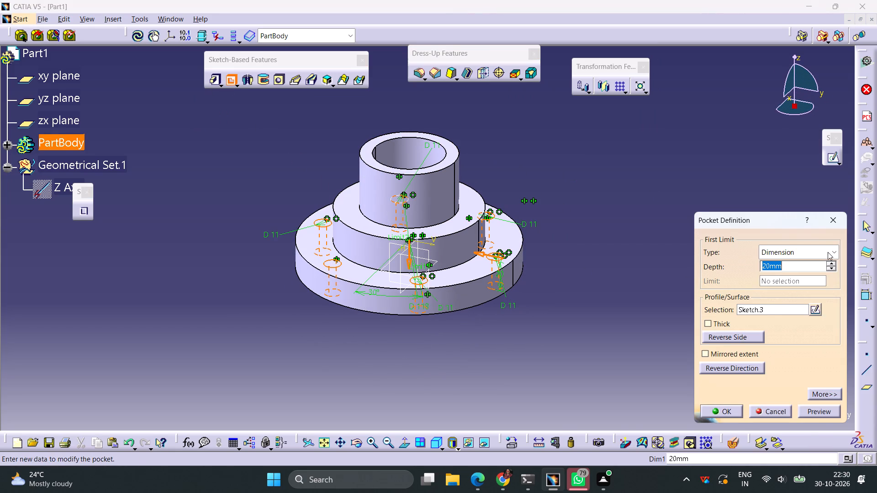
click(828, 252)
click(798, 280)
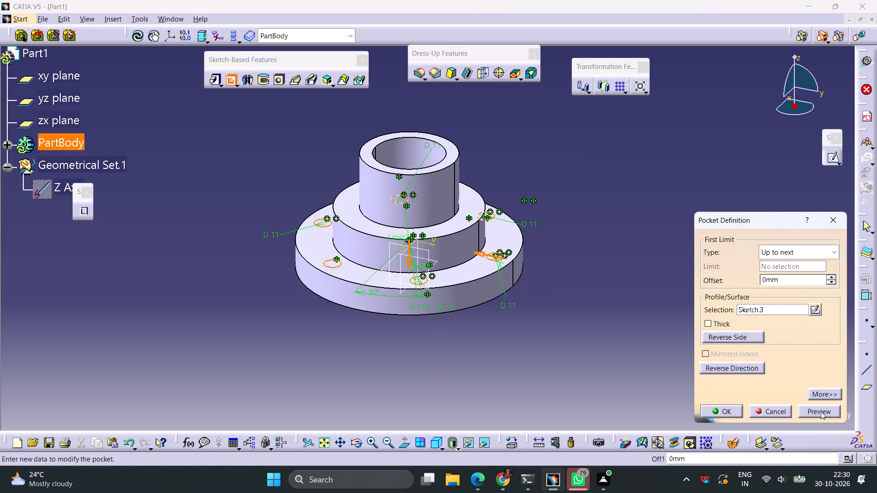
click(821, 411)
click(731, 413)
click(622, 351)
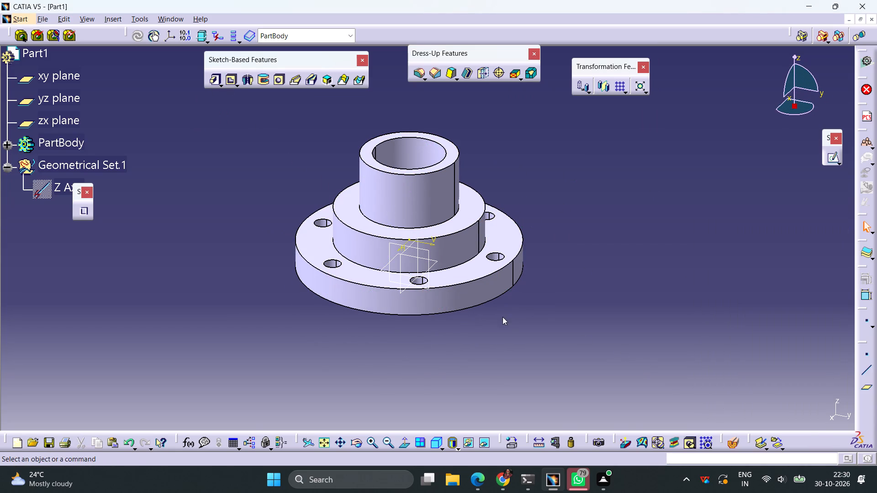
Open a new sketch on the upper annular face of the drilled base flange.
click(465, 279)
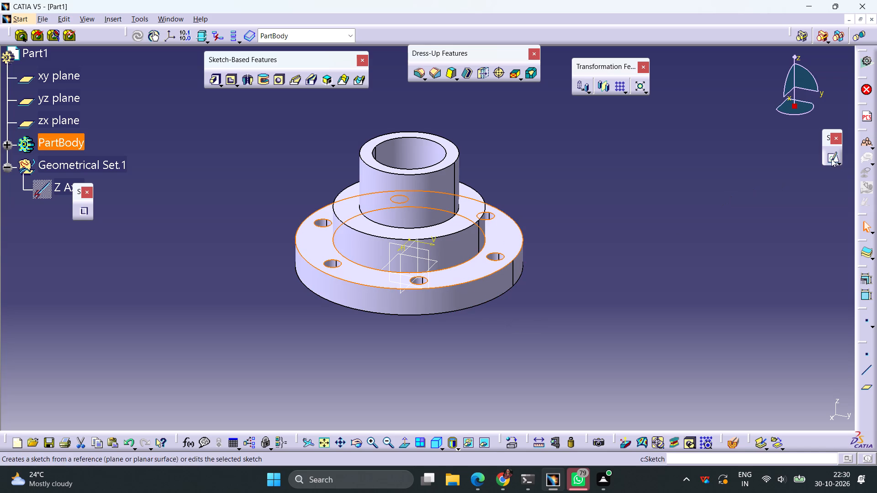
click(831, 159)
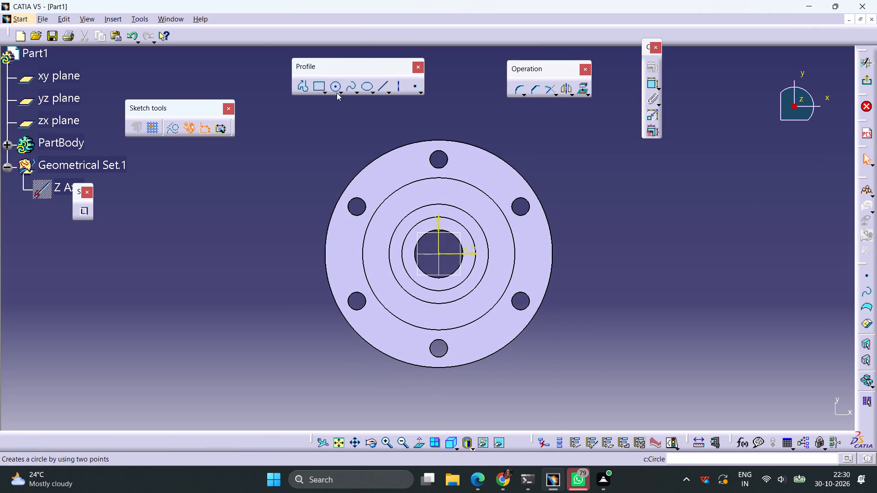
Sketch an 18 mm diameter circle and make it concentric with the top bolt hole of the flange.
click(336, 87)
click(581, 182)
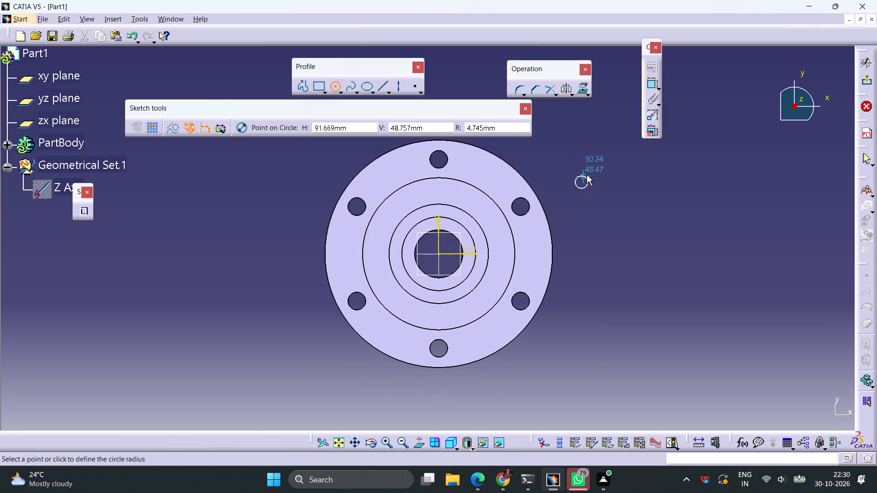
click(586, 175)
click(648, 84)
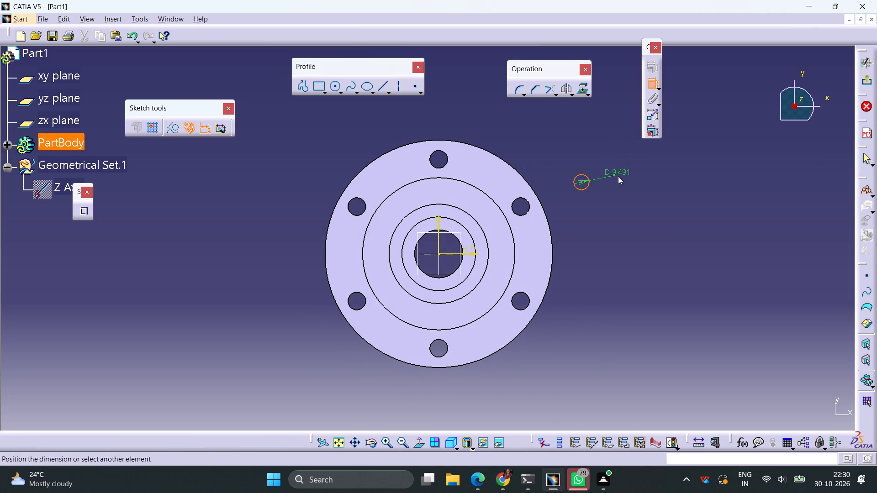
click(618, 176)
double_click(626, 171)
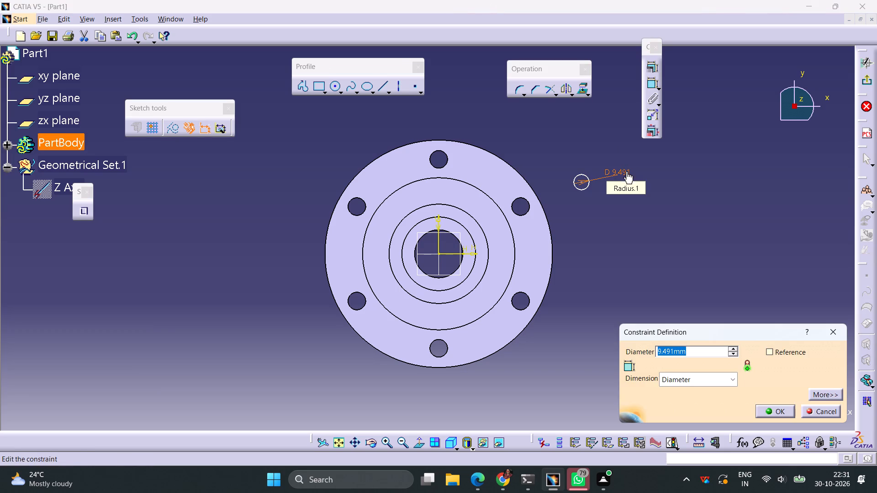
text(18)
key(Return)
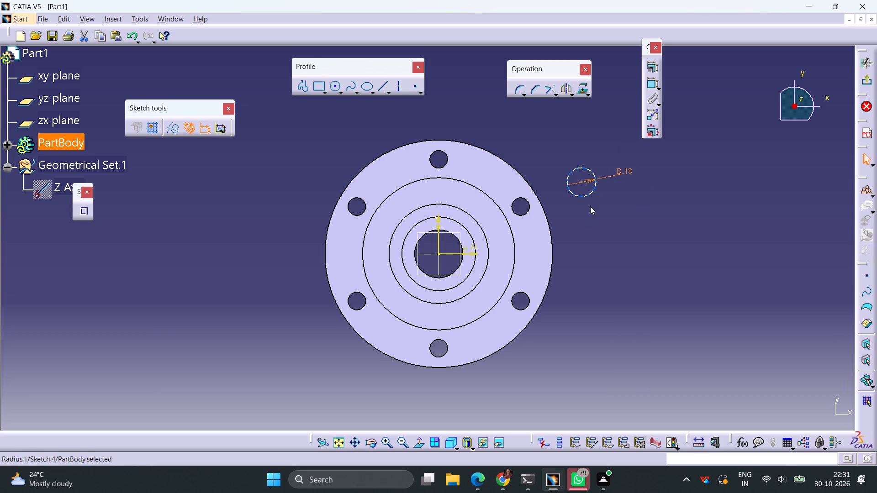
click(581, 196)
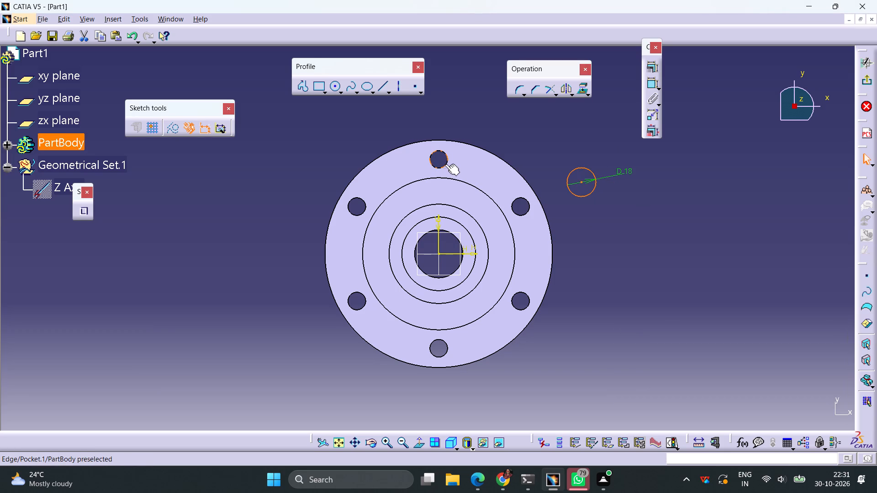
ctrl+click(445, 164)
click(653, 68)
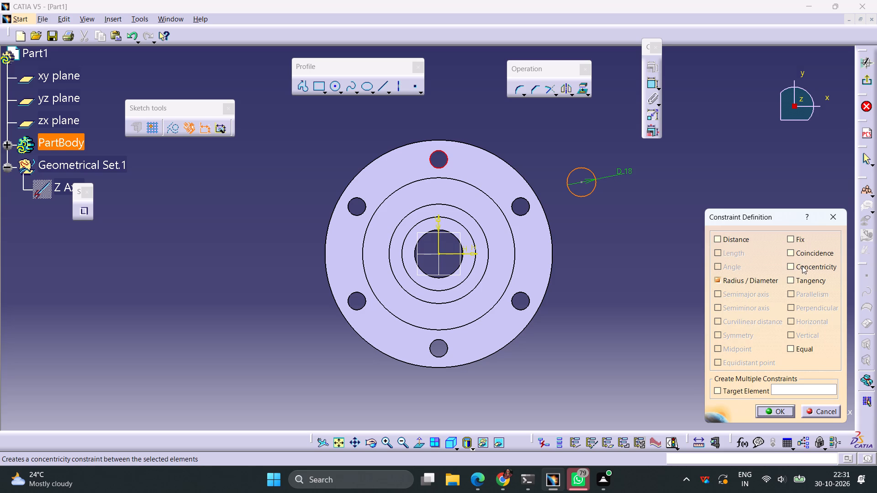
click(802, 266)
click(777, 411)
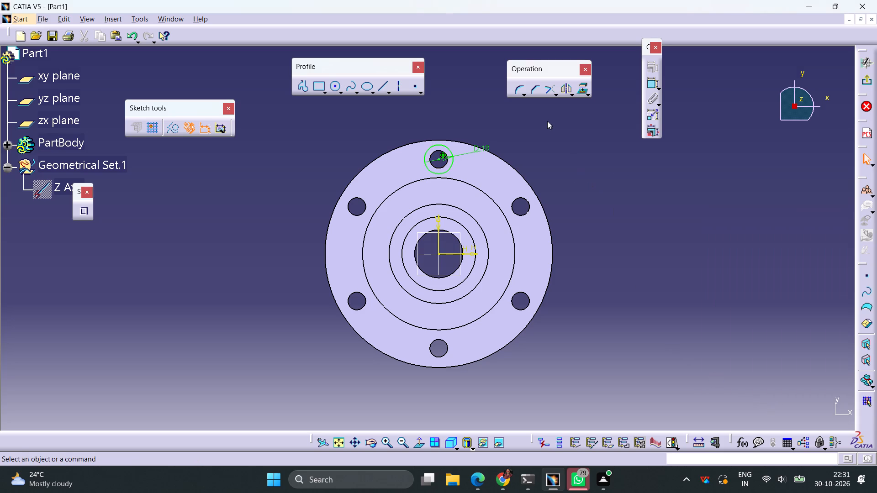
Sketch an 18 mm diameter circle and make it concentric with the flange's upper-right bolt hole.
click(333, 89)
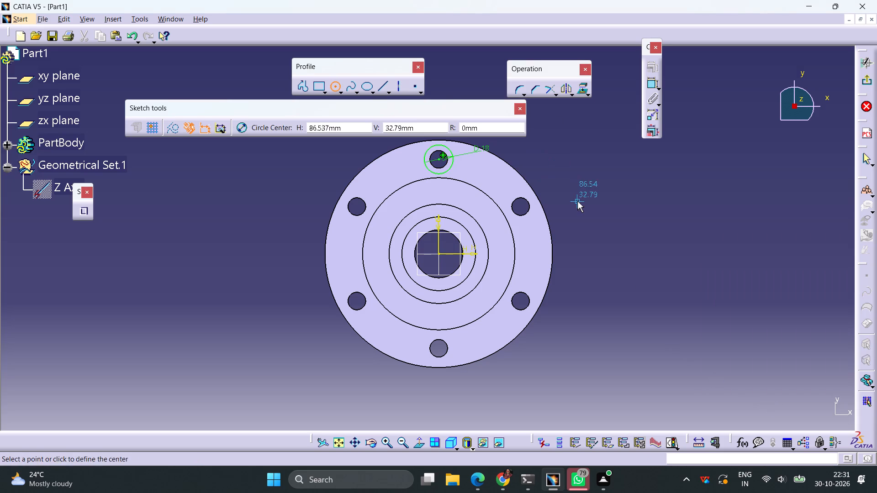
click(577, 202)
click(590, 194)
click(650, 84)
click(644, 173)
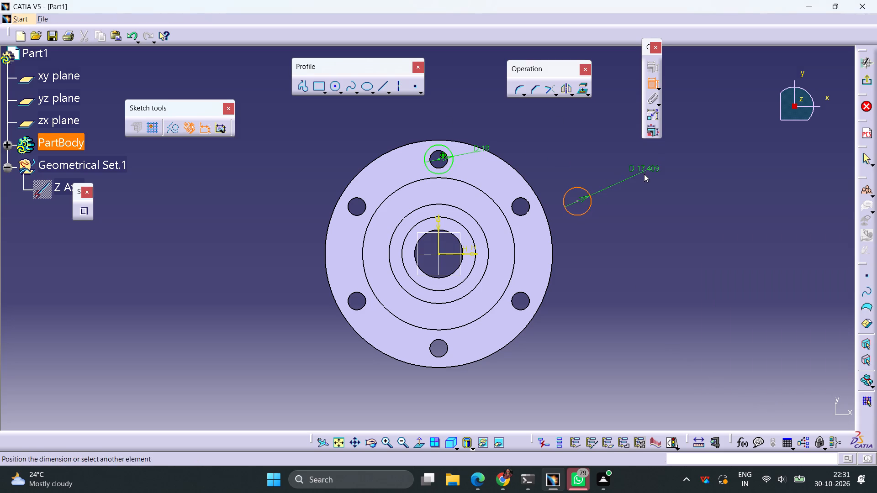
double_click(648, 171)
text(18)
key(Return)
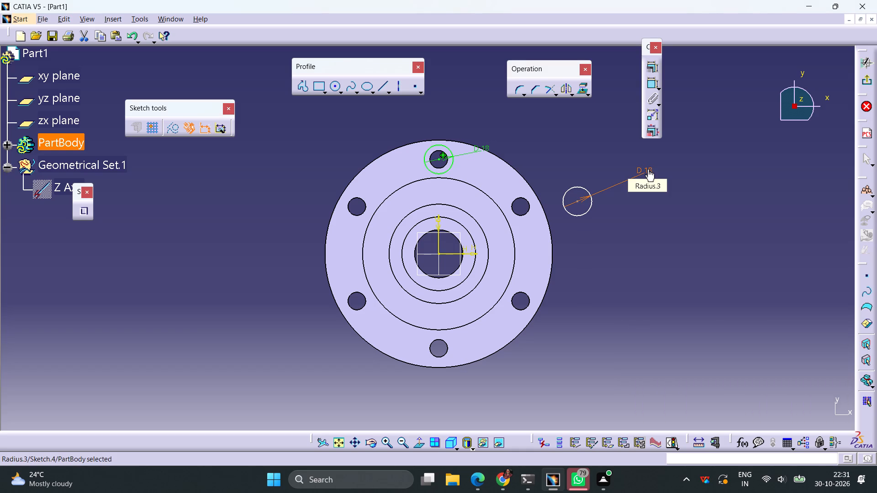
click(591, 207)
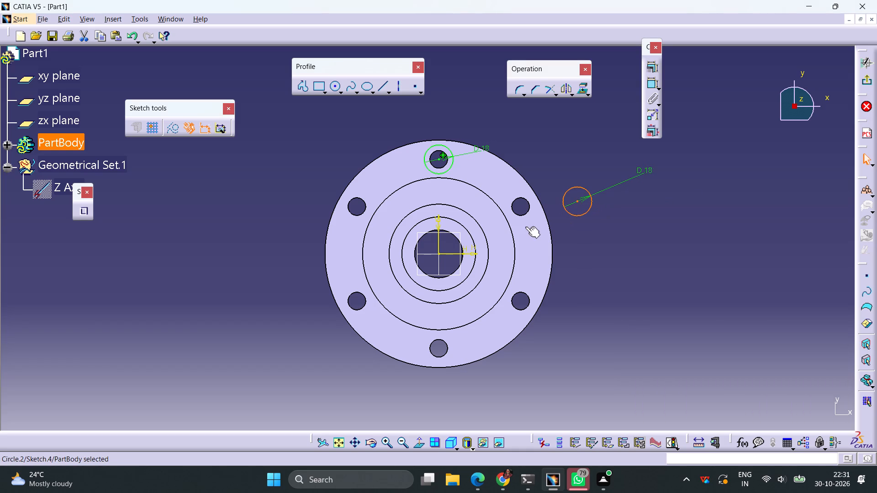
ctrl+click(522, 215)
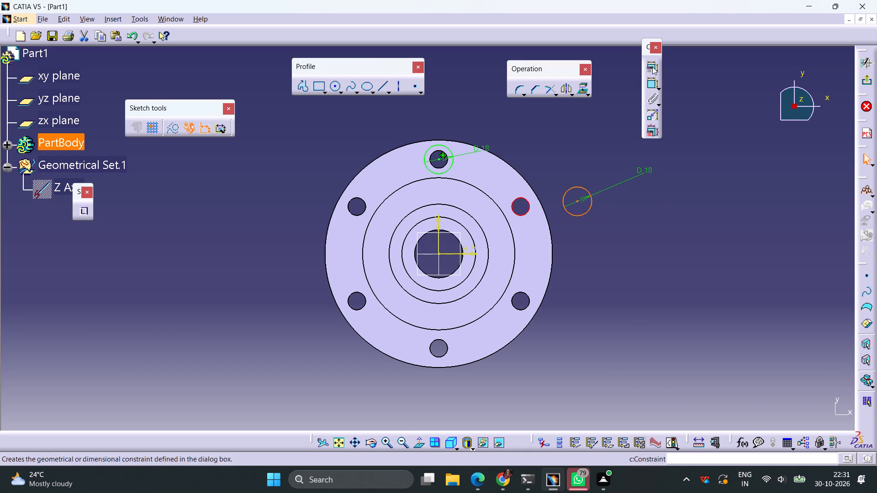
click(652, 67)
click(800, 265)
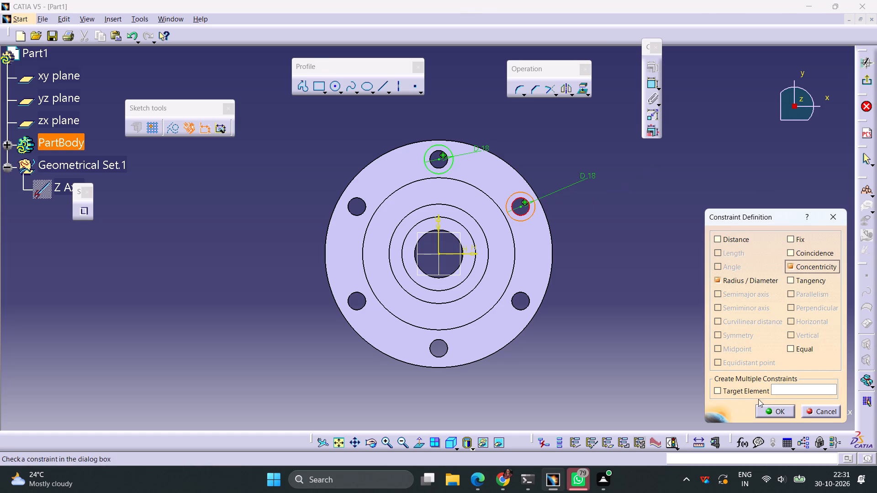
click(762, 405)
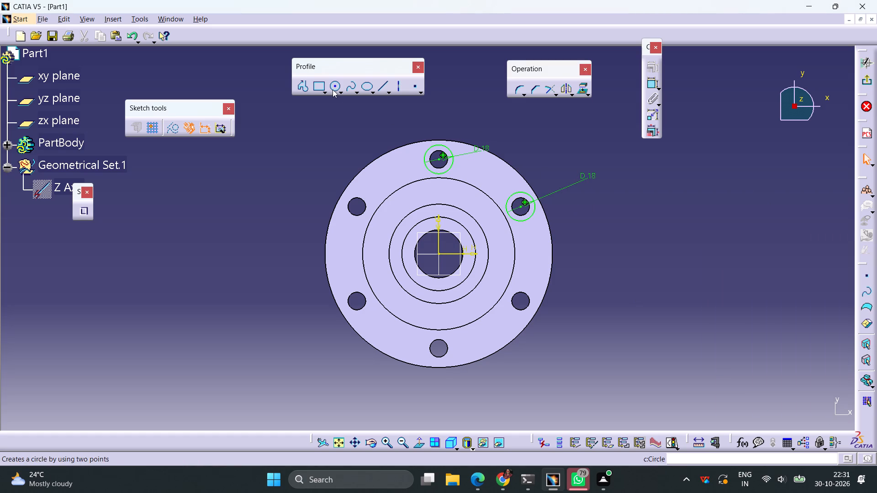
Sketch an 18 mm diameter circle and make it concentric with the flange's upper-left bolt hole.
click(333, 89)
click(255, 196)
click(265, 189)
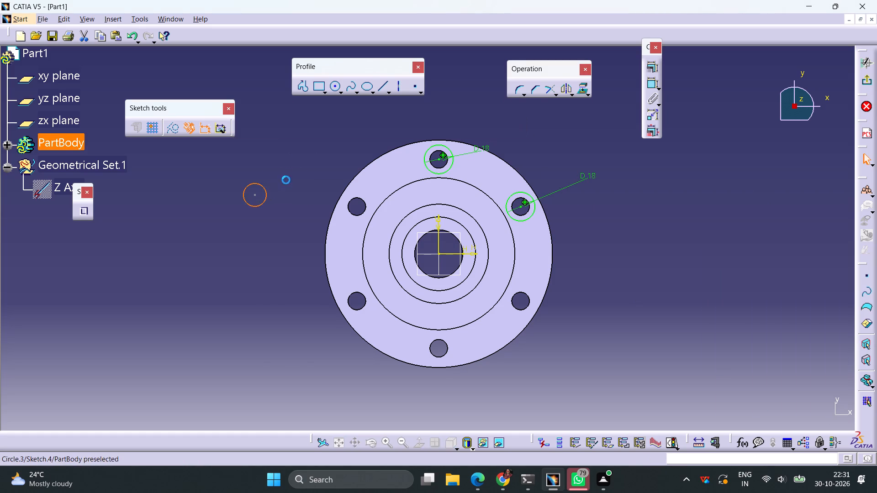
click(653, 85)
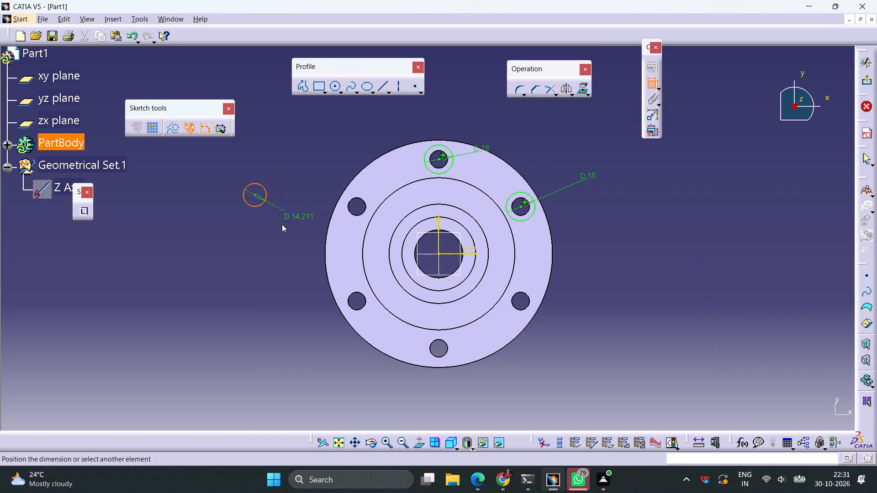
click(280, 224)
double_click(283, 221)
text(18)
key(Return)
click(257, 209)
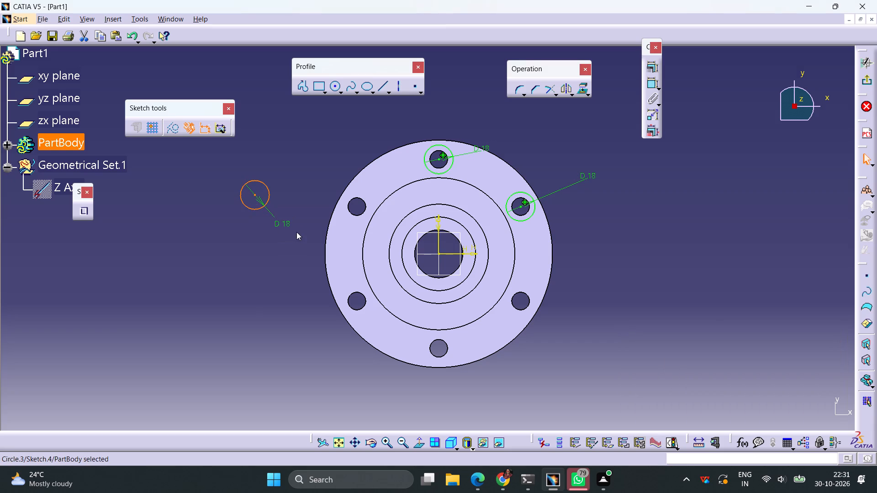
ctrl+click(353, 215)
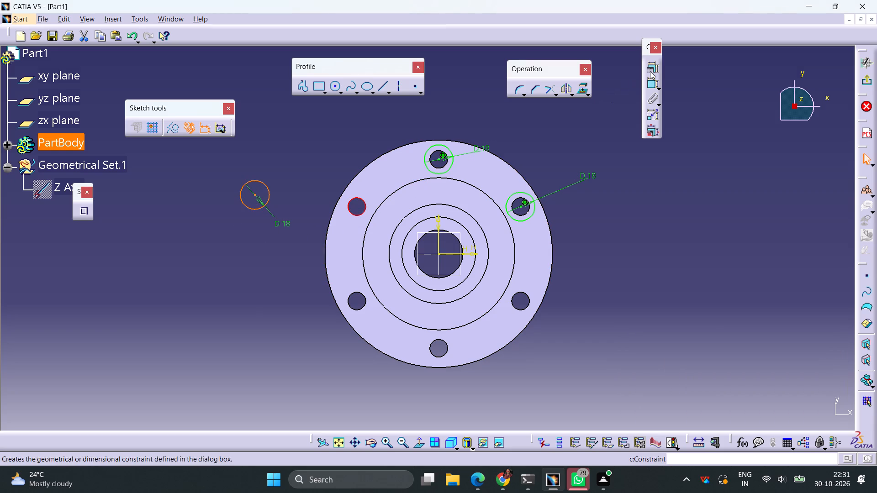
click(650, 70)
click(806, 267)
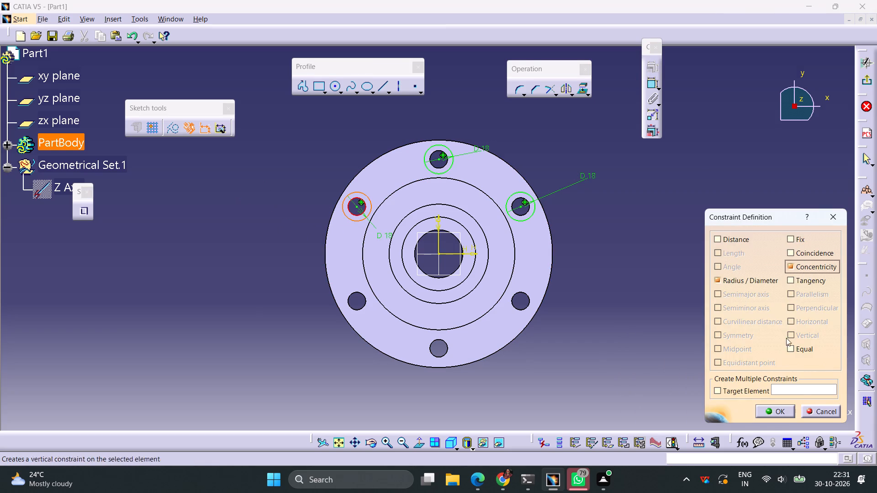
click(777, 410)
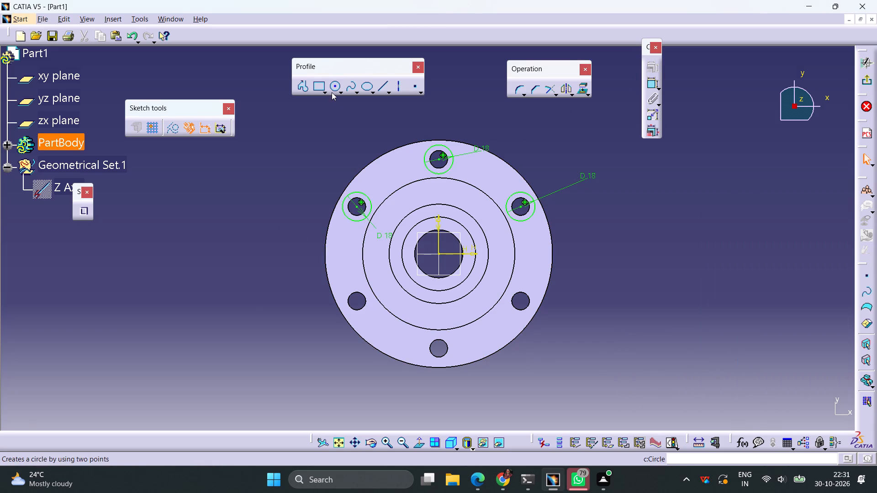
Sketch an 18 mm diameter circle and make it concentric with the flange's lower-right bolt hole.
click(332, 92)
middle_drag(579, 300, 575, 231)
click(553, 312)
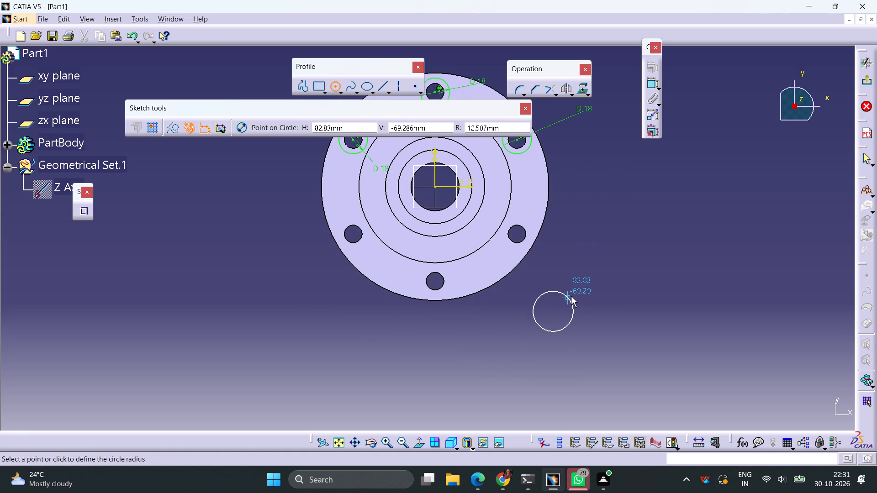
click(571, 296)
click(655, 88)
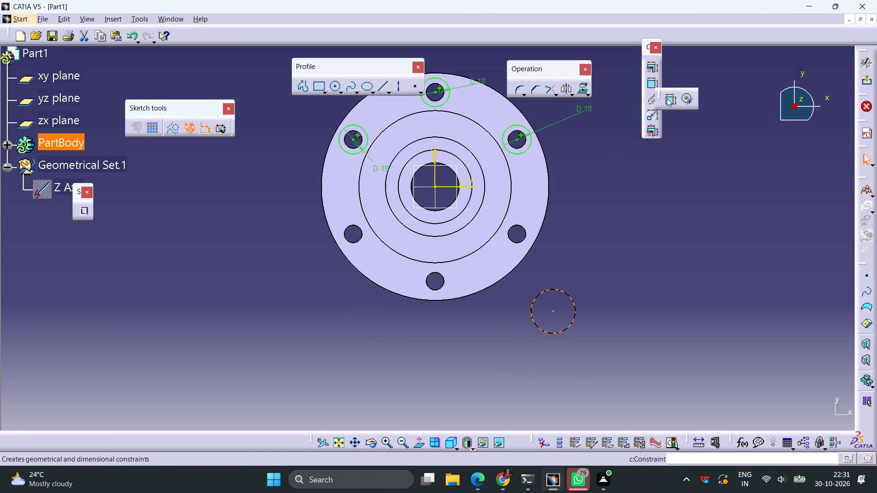
click(668, 98)
click(617, 284)
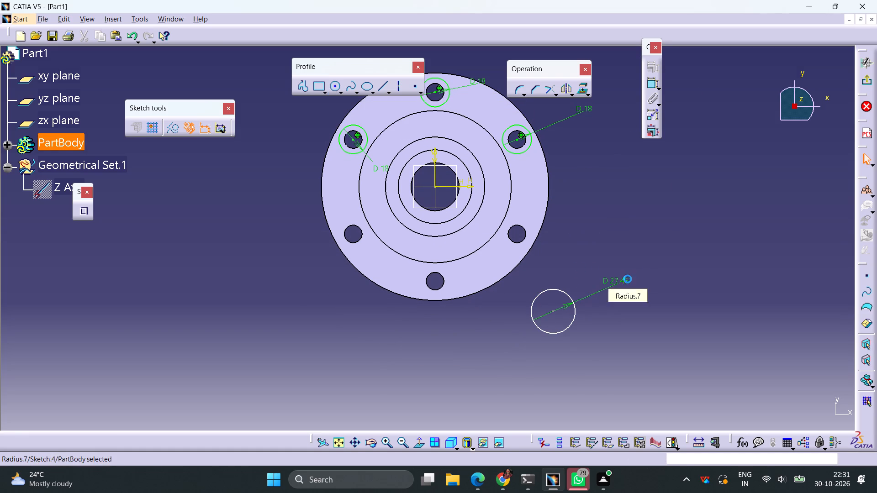
double_click(628, 279)
text(18)
key(Return)
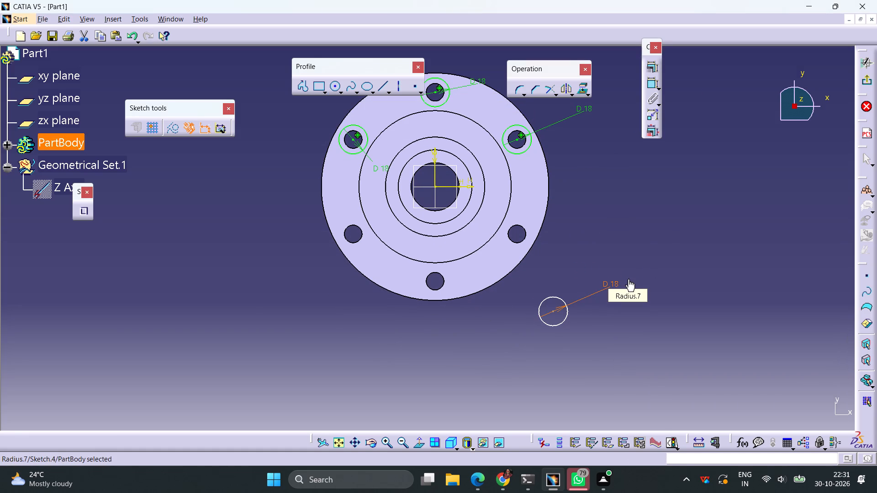
click(555, 326)
ctrl+click(524, 241)
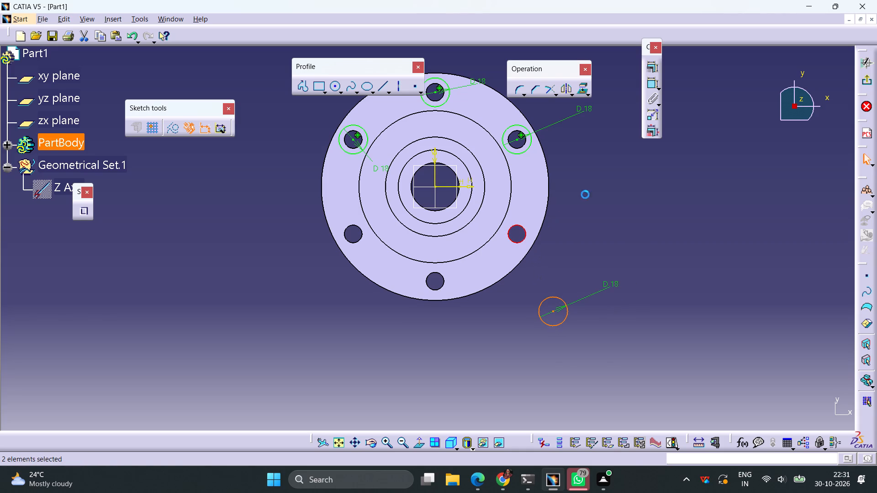
click(652, 67)
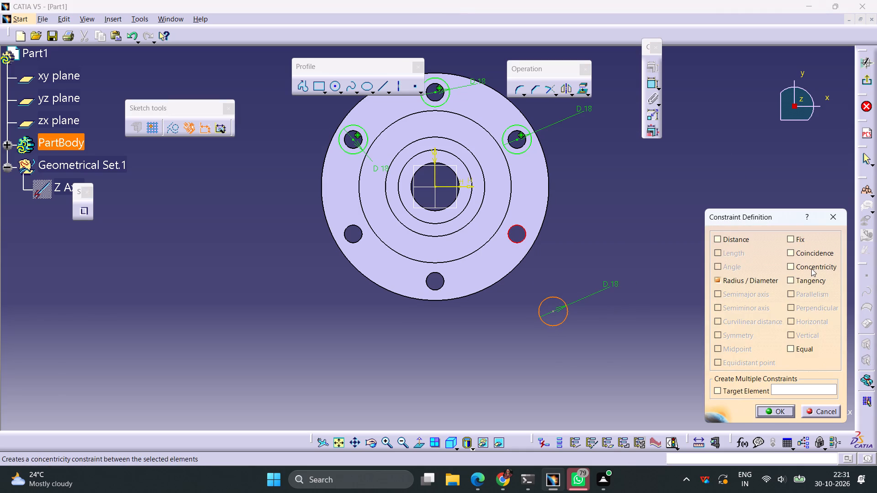
click(811, 268)
click(777, 410)
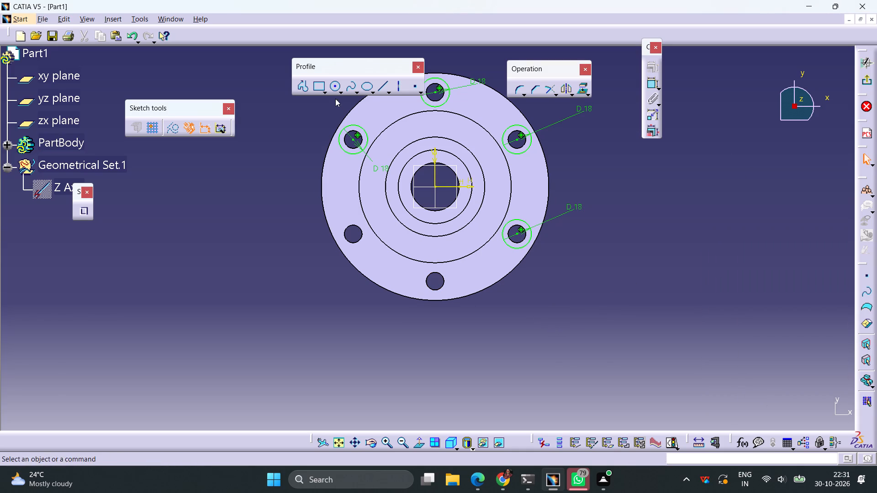
Sketch an 18 mm diameter circle and make it concentric with the flange's lower-left bolt hole.
click(334, 87)
click(291, 300)
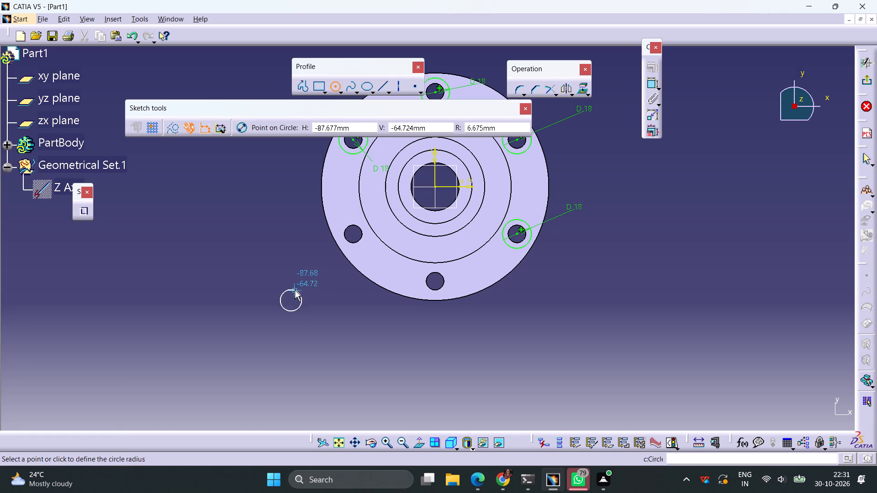
click(295, 290)
click(651, 86)
click(284, 273)
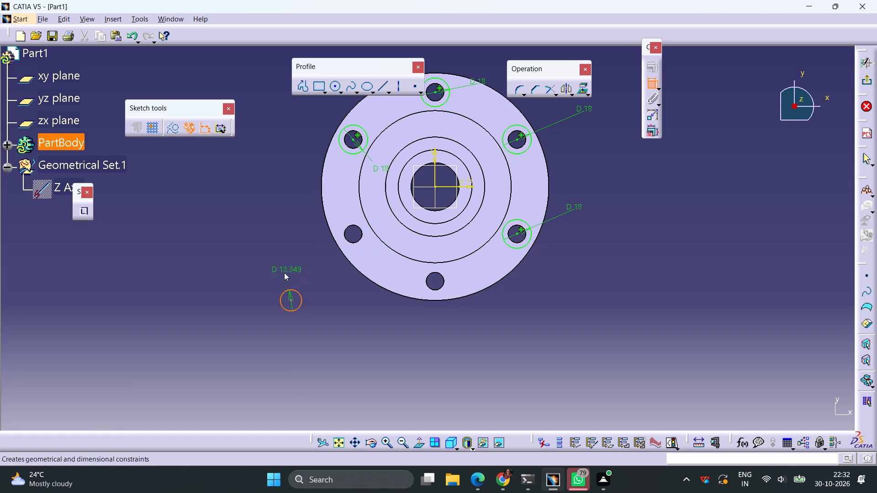
double_click(290, 269)
text(18)
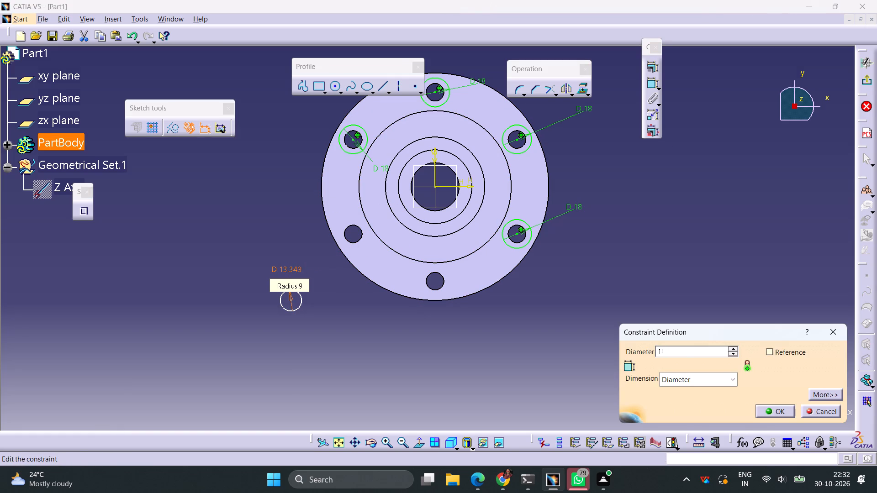
key(Return)
click(304, 309)
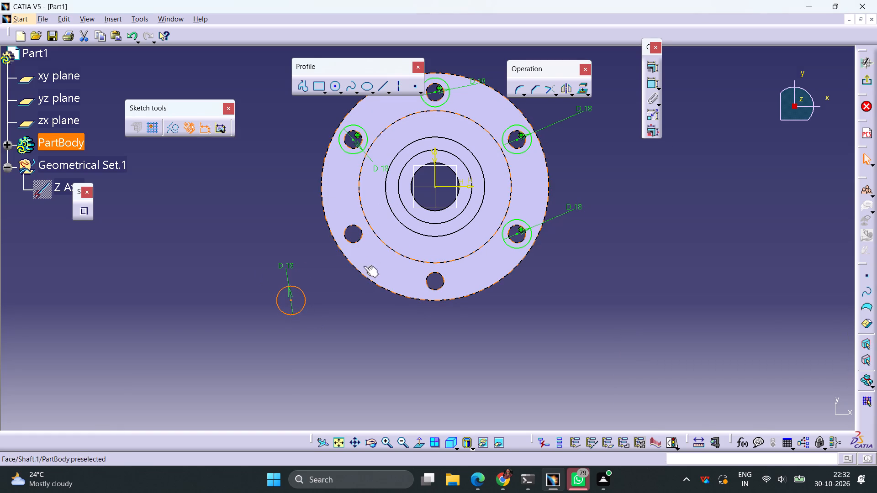
ctrl+click(361, 236)
click(648, 68)
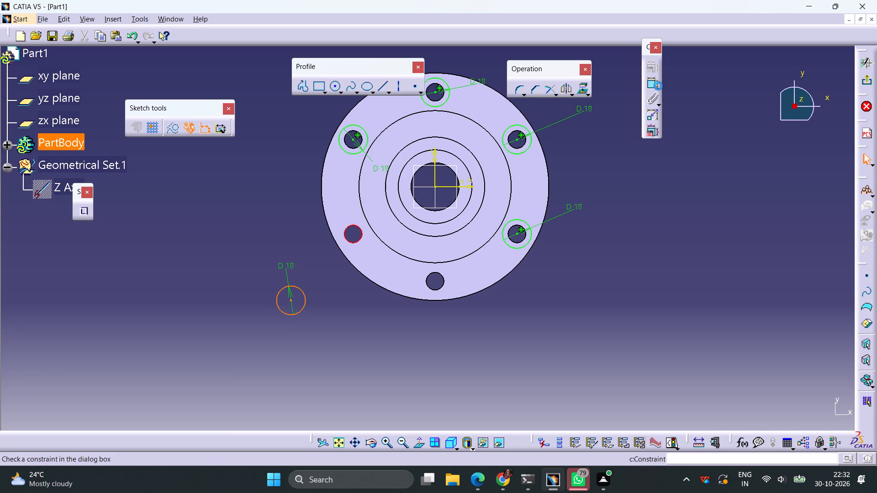
click(814, 267)
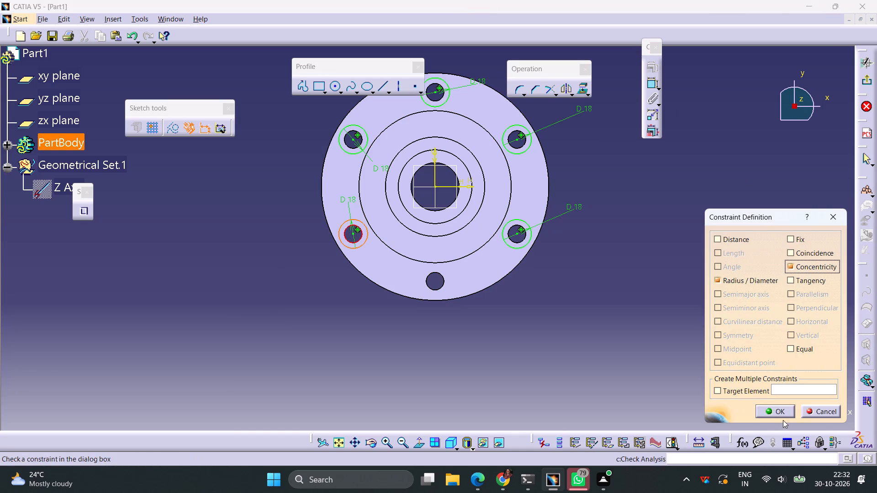
click(779, 413)
Sketch an 18 mm diameter circle, make it concentric with the flange's bottom bolt hole, and finish the sketch.
click(336, 89)
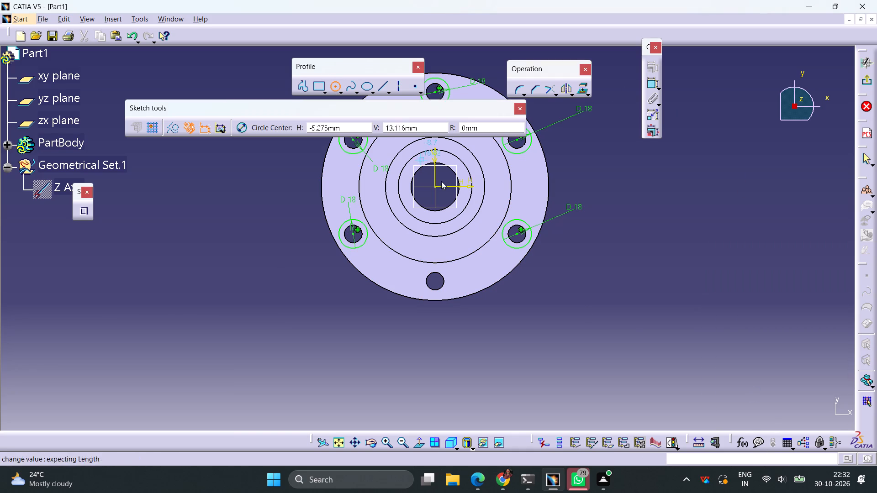
click(555, 332)
click(563, 320)
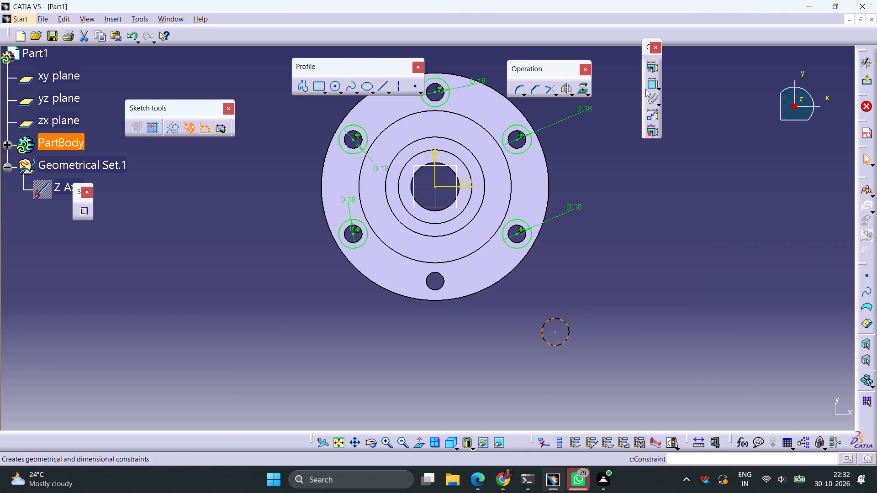
click(647, 85)
click(592, 314)
double_click(597, 314)
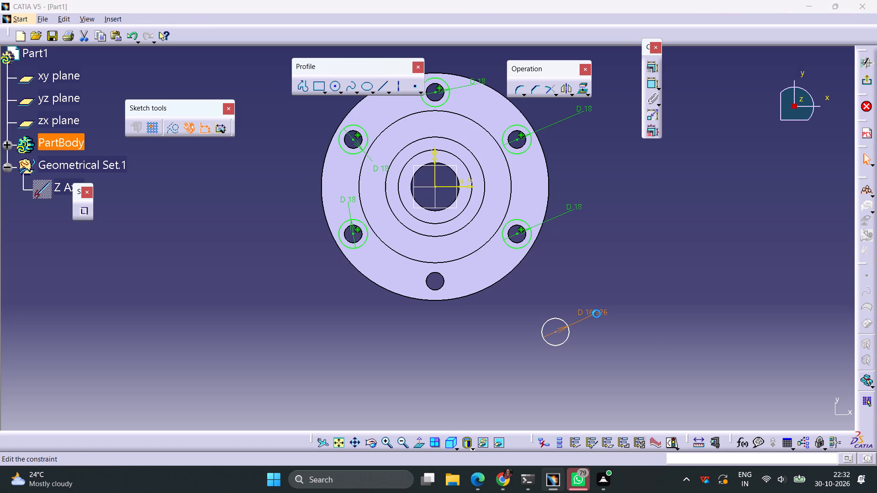
text(18)
key(Return)
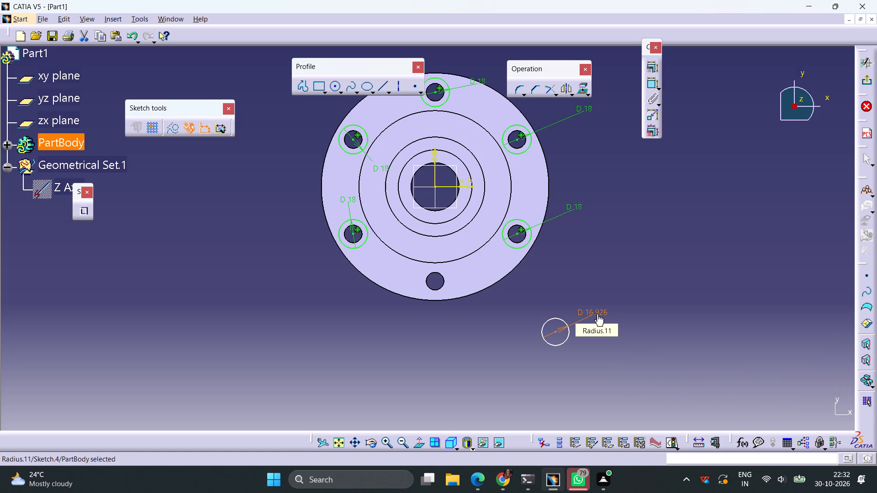
click(568, 336)
ctrl+click(442, 288)
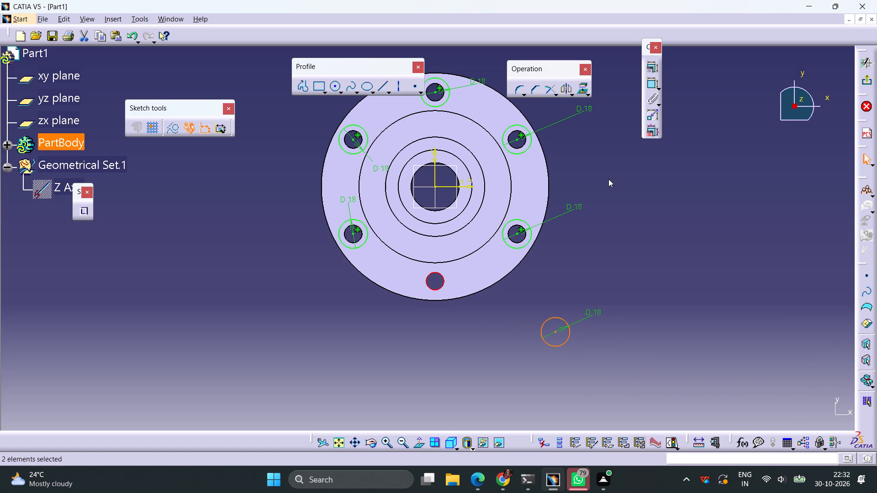
click(654, 65)
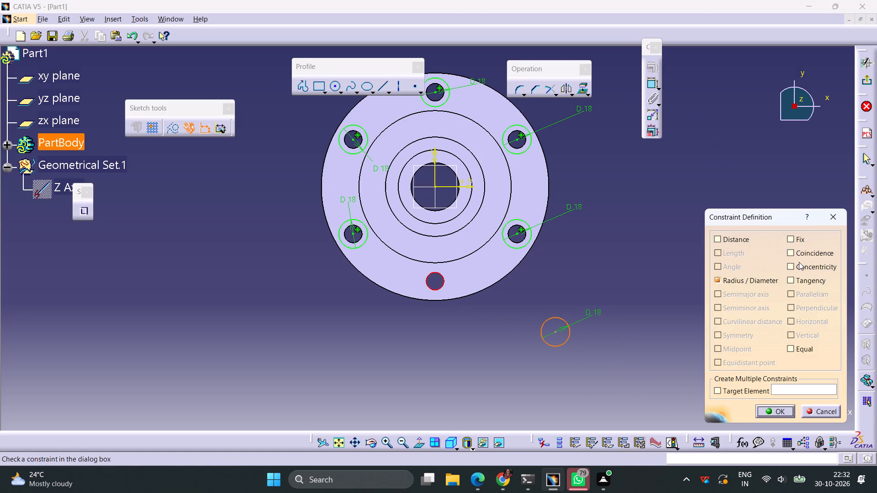
click(794, 267)
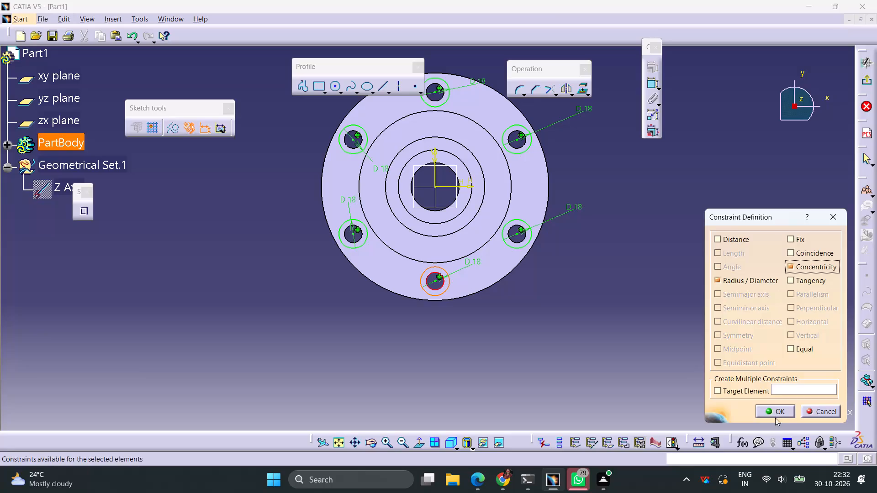
click(776, 411)
click(866, 74)
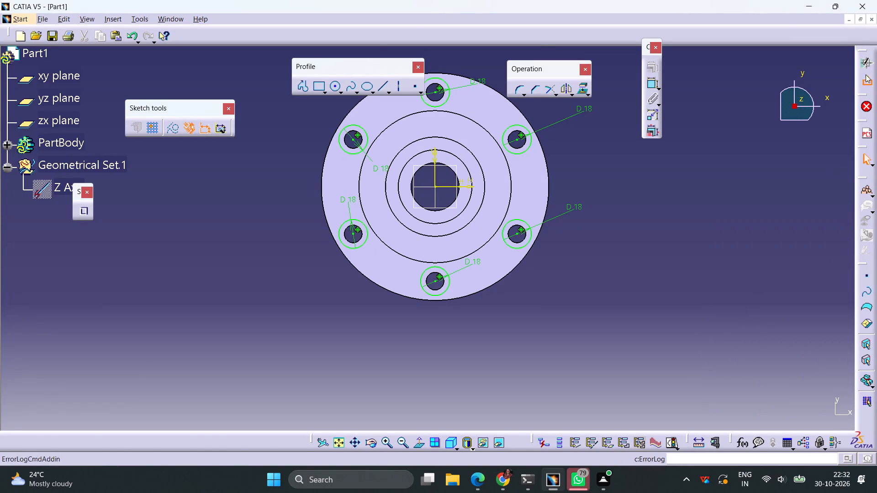
Cut the six-circle sketch into the flange as a pocket using a Dimension limit with 11 mm depth.
click(233, 82)
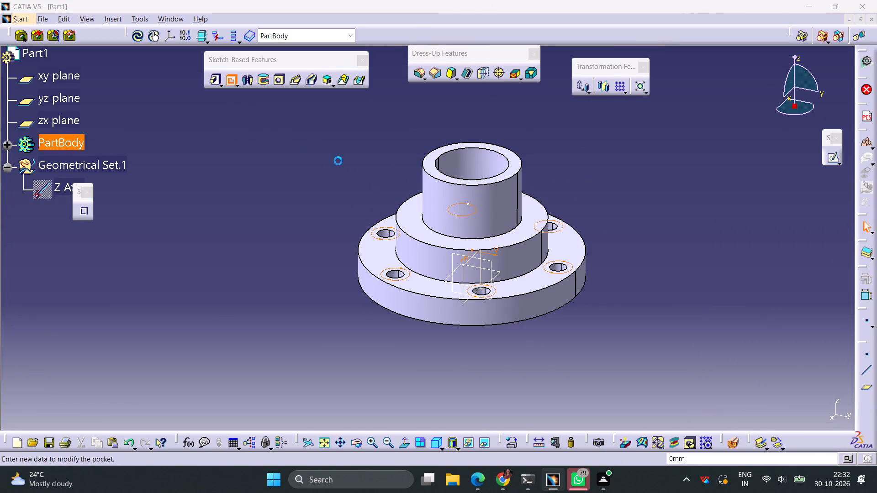
click(808, 254)
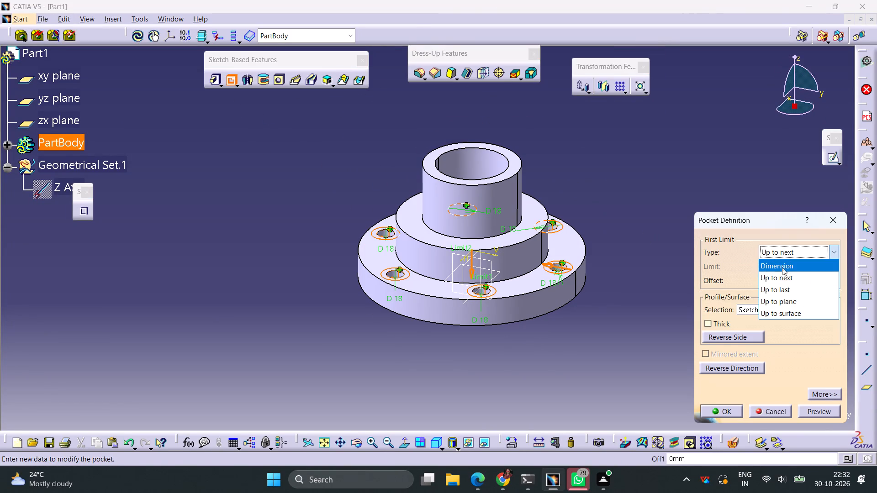
click(781, 265)
drag(784, 266, 733, 271)
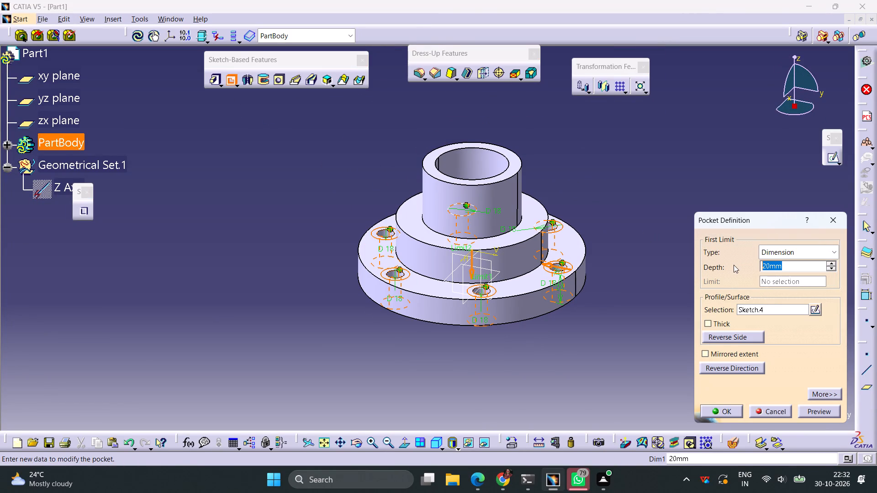
text(11)
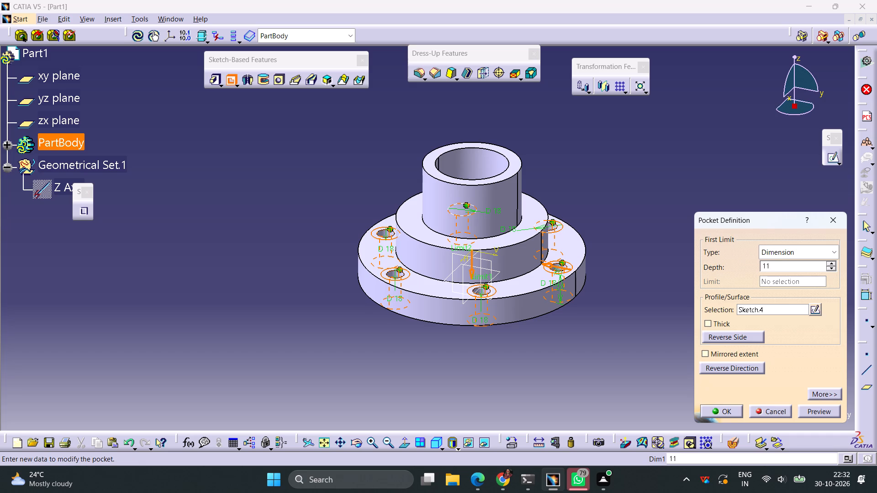
key(Return)
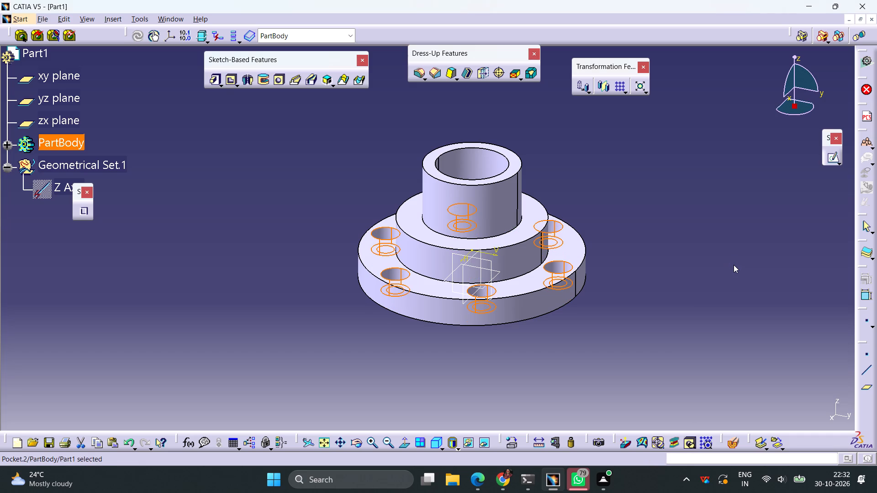
click(645, 296)
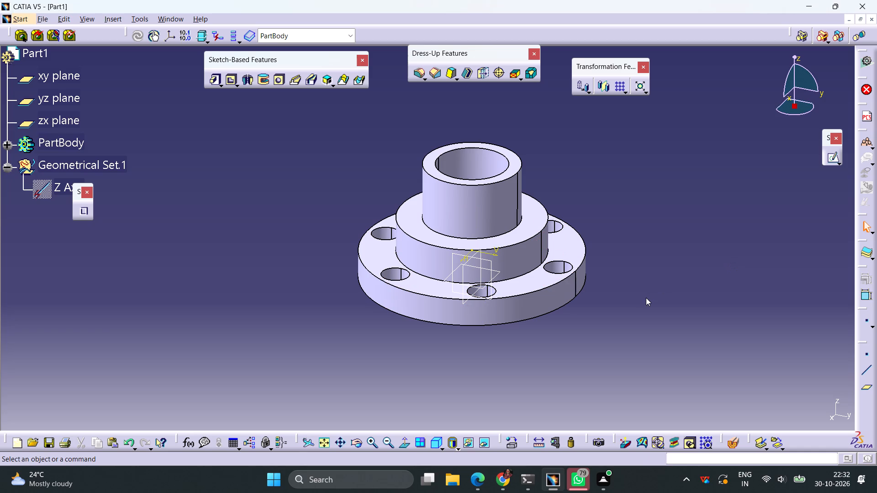
Start a sketch on the flange's upper ring face that contains the counterbored holes.
middle_drag(652, 288, 506, 301)
right_drag(643, 288, 506, 301)
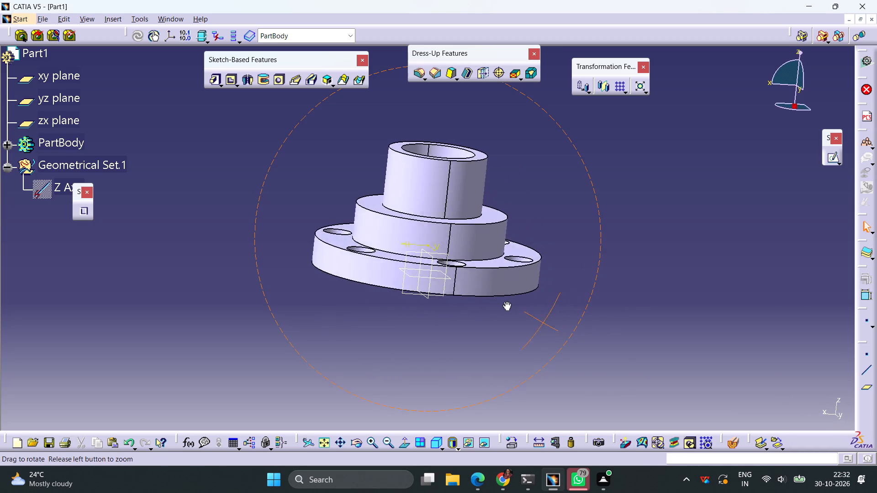
right_drag(506, 301, 611, 283)
middle_drag(506, 301, 611, 283)
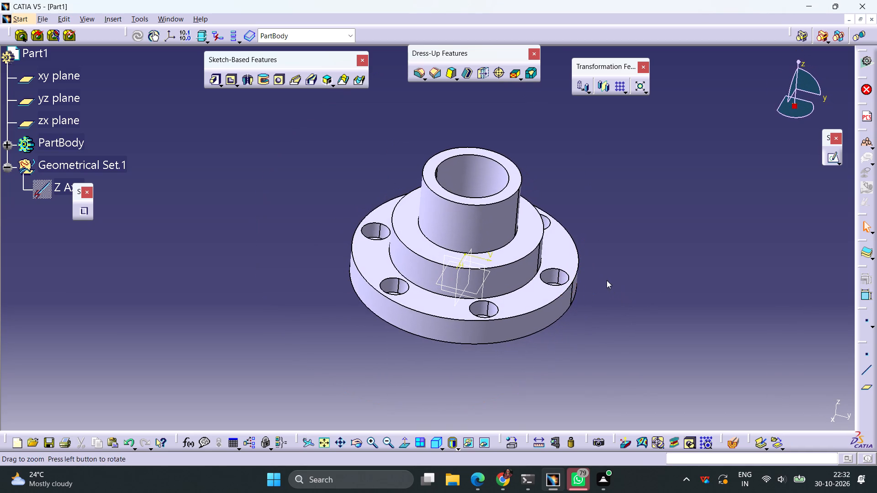
click(544, 291)
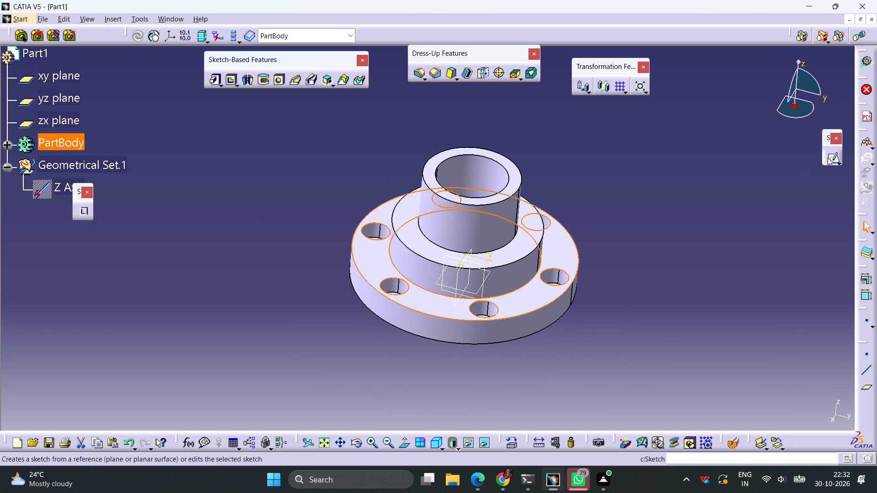
click(828, 157)
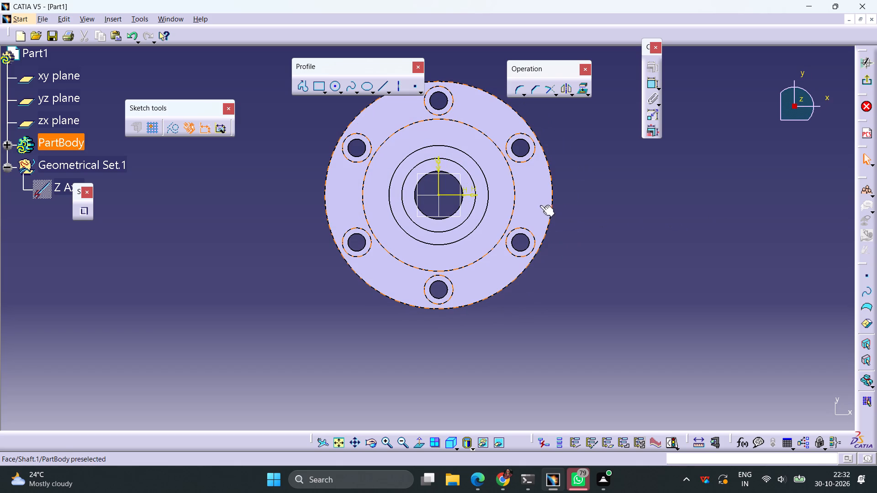
Project the flange's outer edge and the large step's circular base edge onto the sketch plane.
click(513, 197)
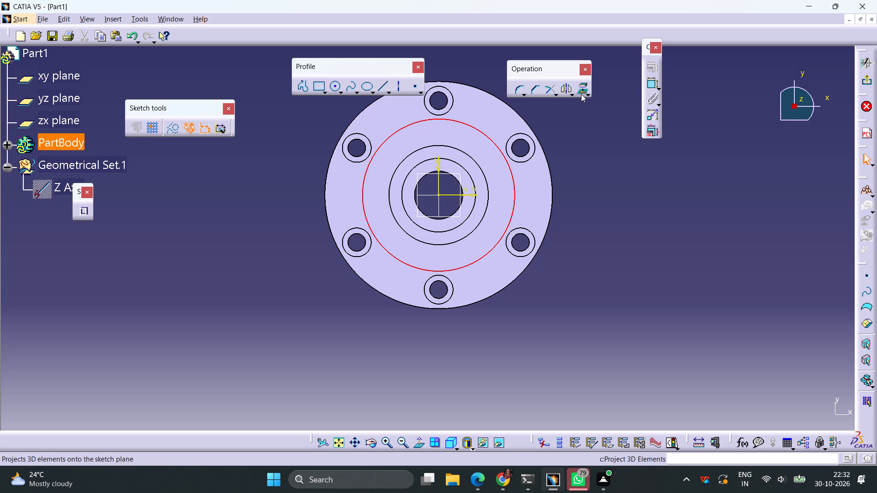
click(581, 94)
click(553, 196)
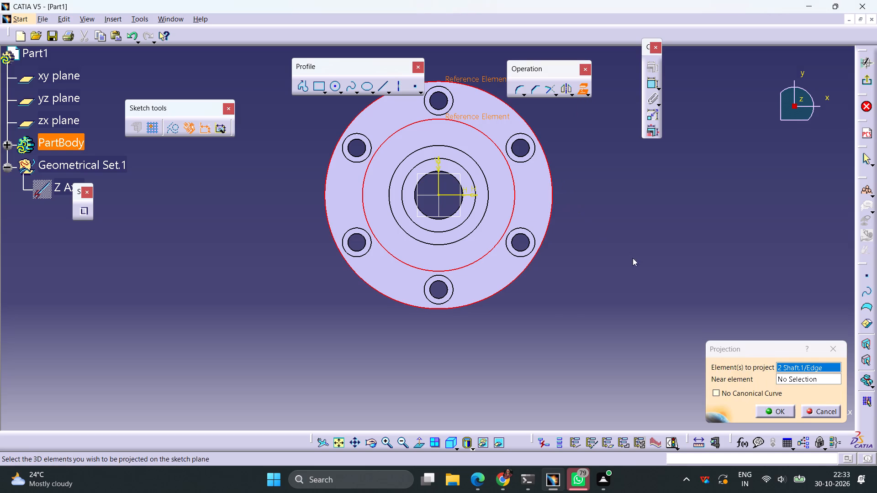
click(764, 409)
click(666, 302)
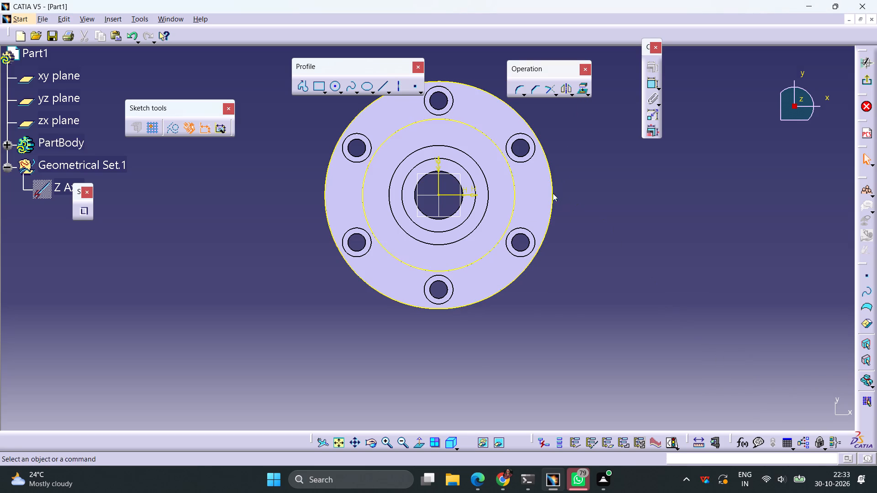
Sketch a horizontal line about 213 mm long across the whole flange, slightly above the horizontal axis.
click(379, 89)
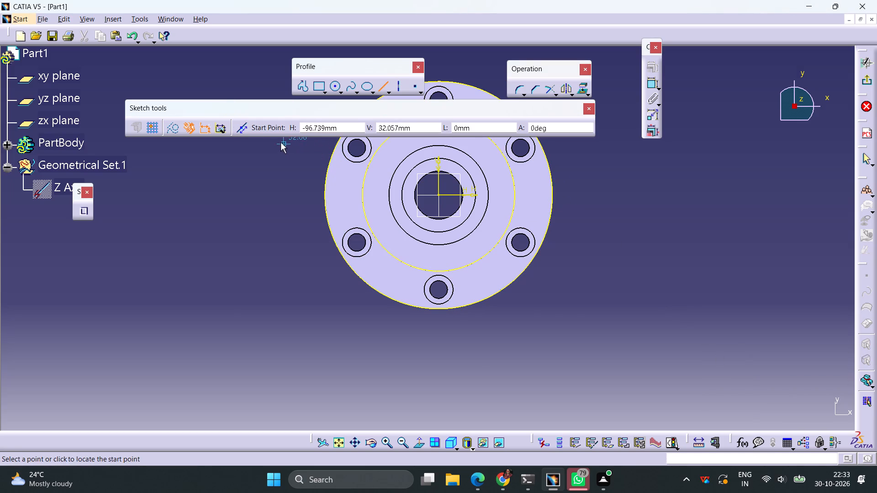
click(262, 173)
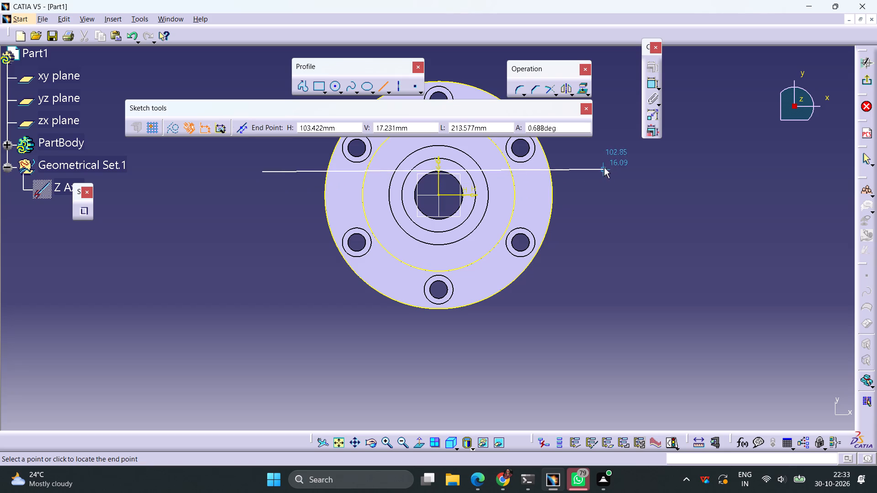
click(603, 170)
click(622, 185)
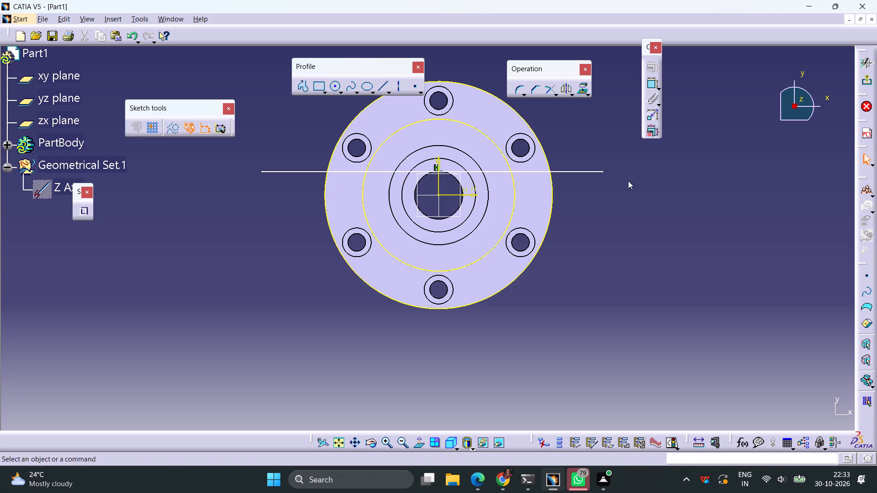
Dimension the line's distance from the sketch's horizontal axis and set it to 15 mm.
click(650, 89)
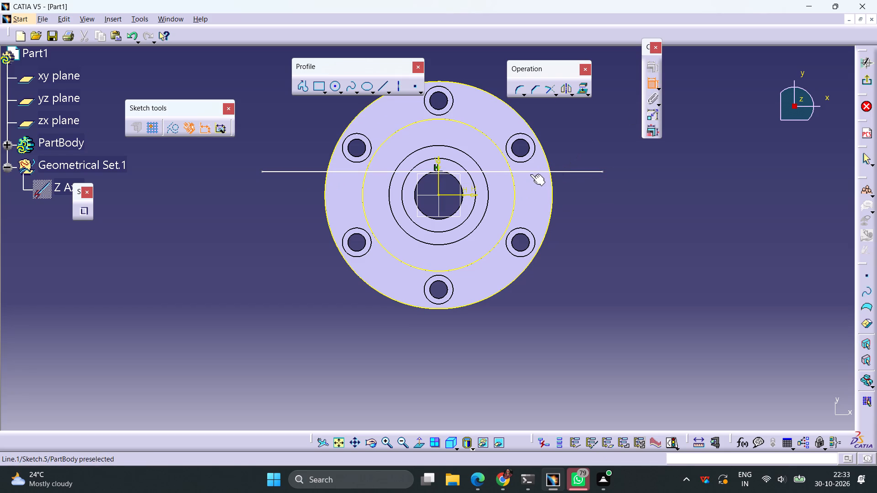
click(528, 173)
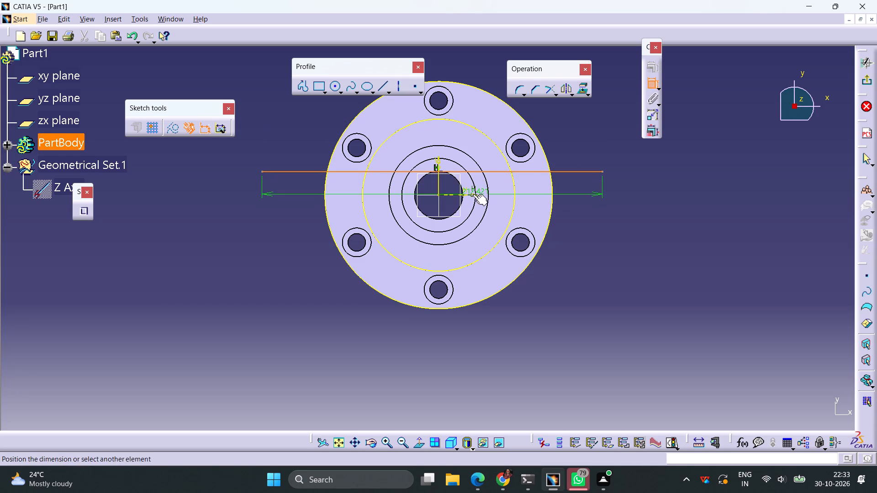
click(473, 194)
click(583, 210)
double_click(587, 208)
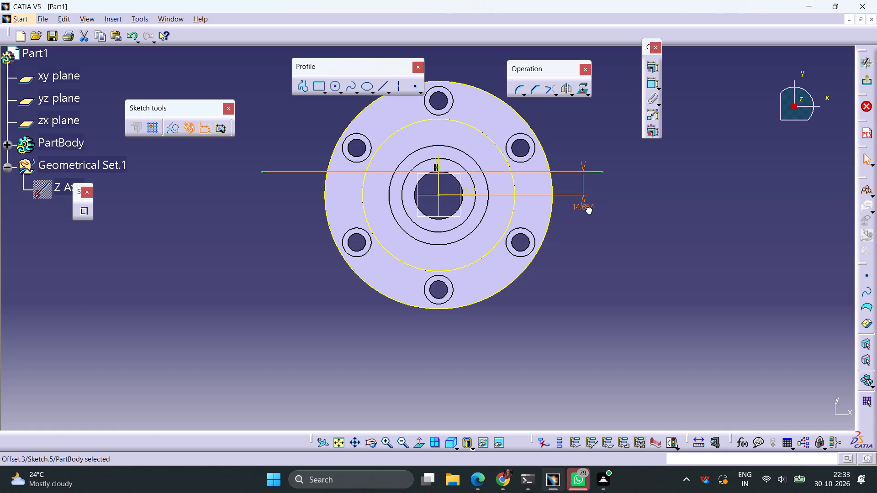
text(15)
key(Return)
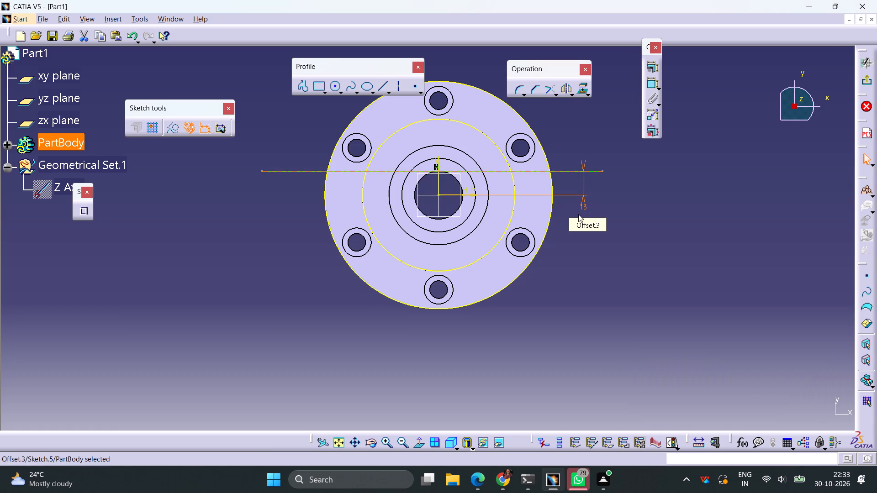
click(634, 214)
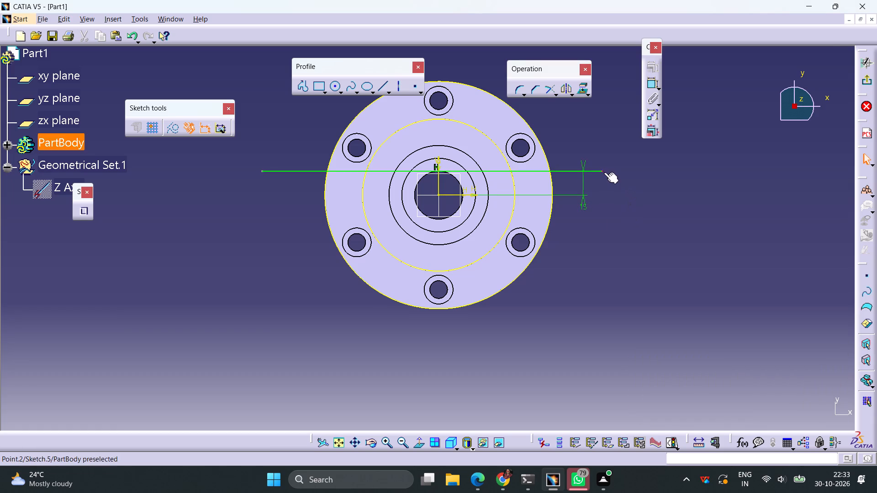
Make the horizontal line's right endpoint coincident with the projected outer flange circle.
click(602, 172)
ctrl+click(552, 188)
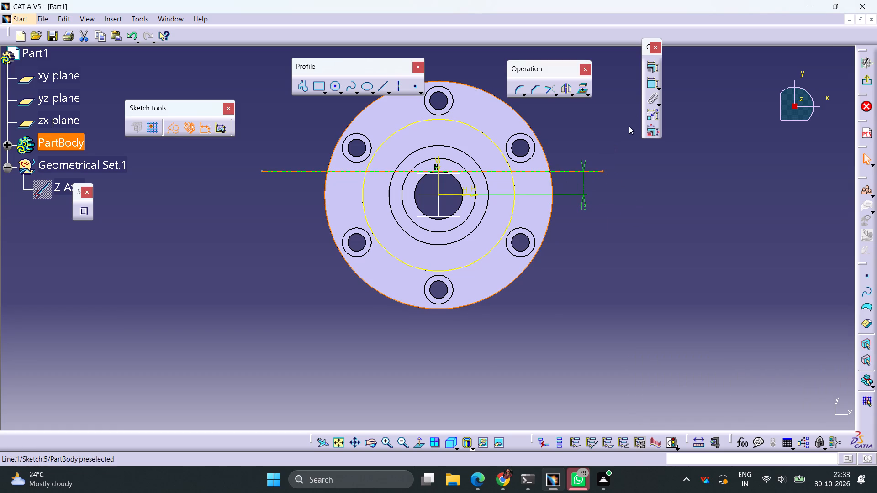
click(650, 70)
click(797, 252)
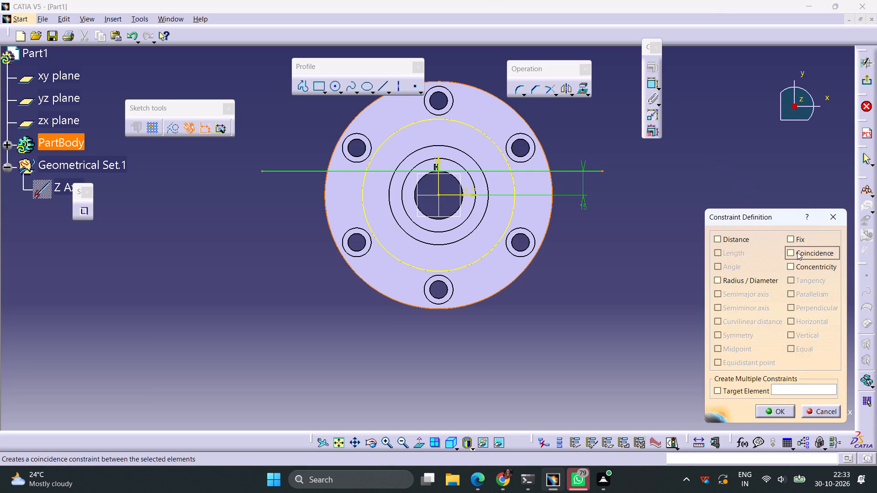
click(771, 412)
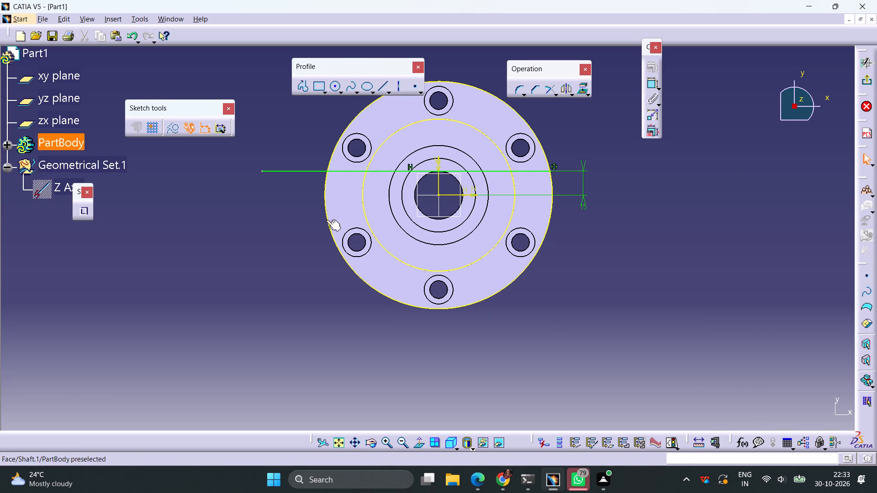
Make the horizontal line's left endpoint coincident with the projected outer flange circle.
click(262, 172)
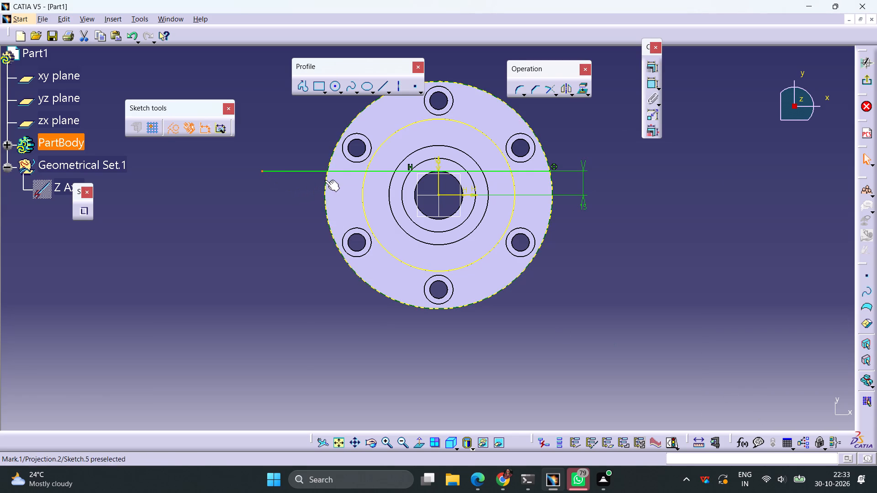
ctrl+click(325, 180)
click(649, 68)
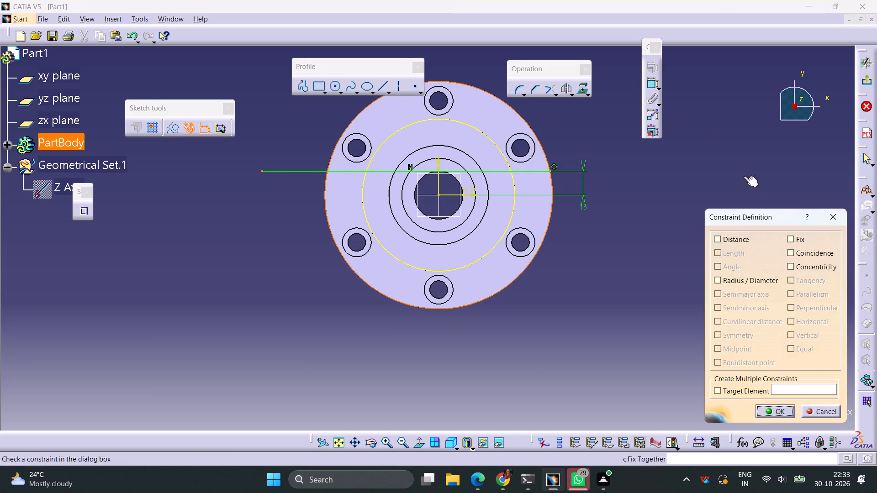
click(802, 252)
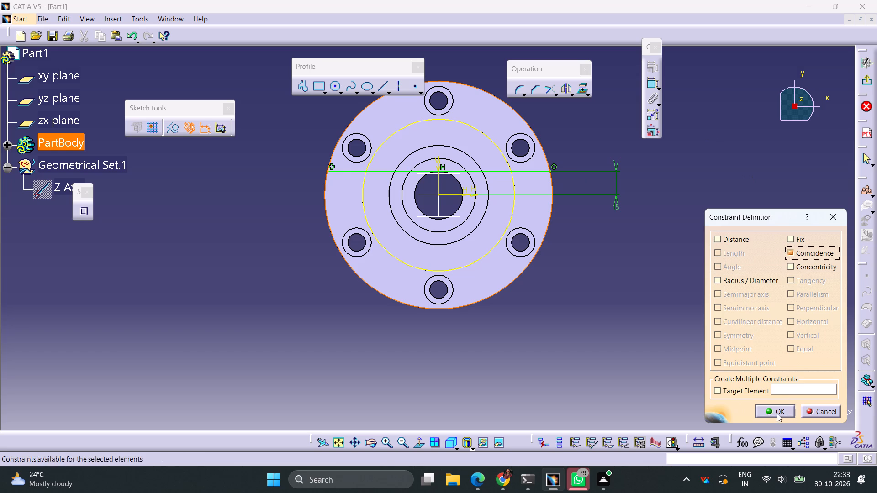
click(777, 414)
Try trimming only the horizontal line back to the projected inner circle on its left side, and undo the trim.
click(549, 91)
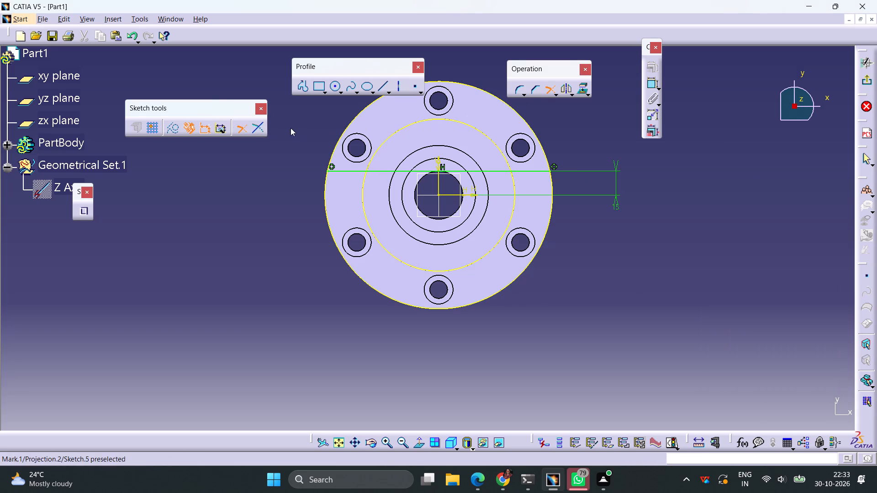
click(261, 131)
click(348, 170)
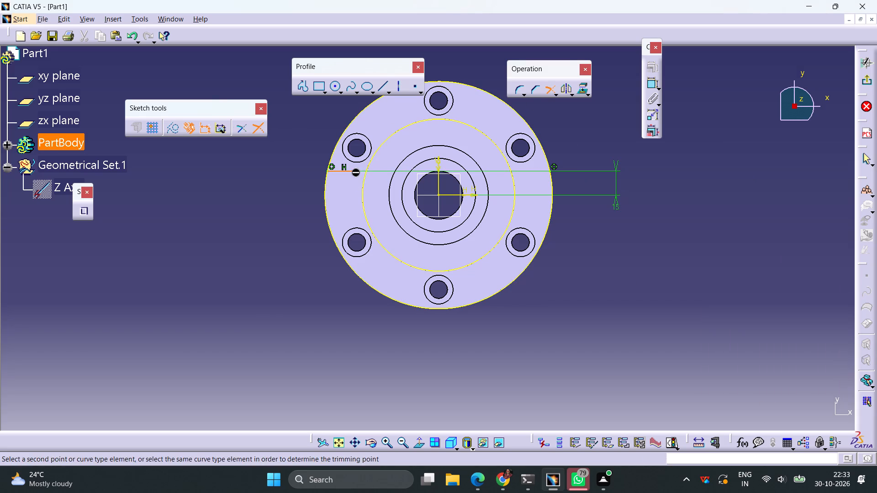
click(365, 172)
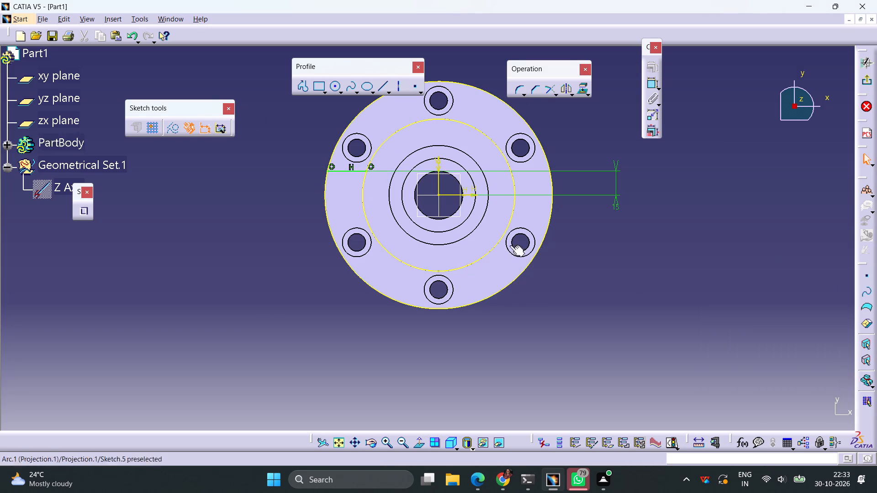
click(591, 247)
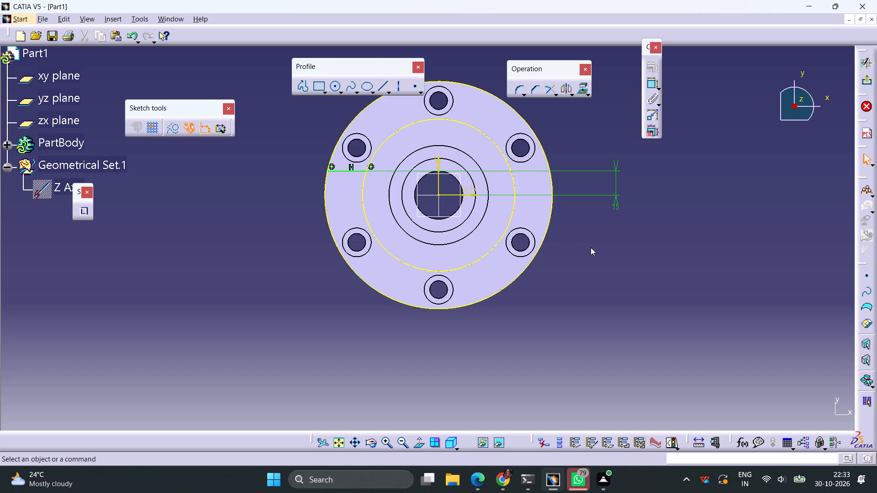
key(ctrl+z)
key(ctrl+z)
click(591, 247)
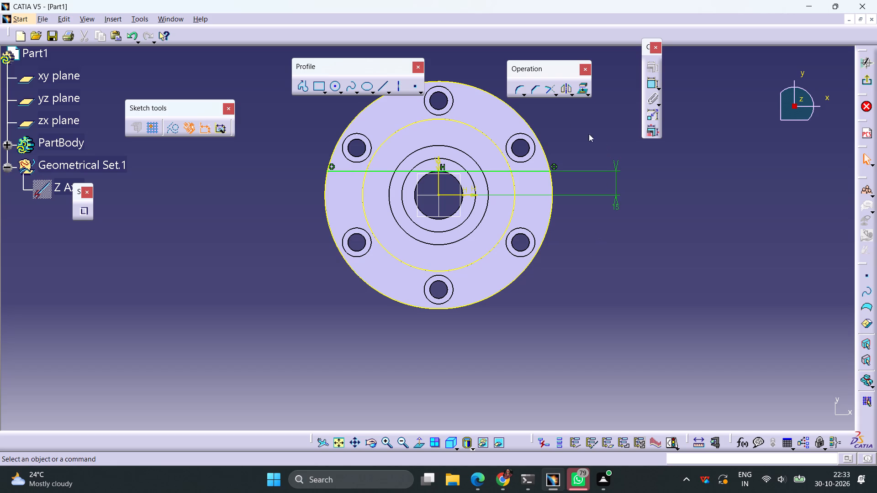
Quick Trim away the portion of the horizontal line that lies inside the projected inner circle.
click(554, 94)
click(599, 107)
click(380, 171)
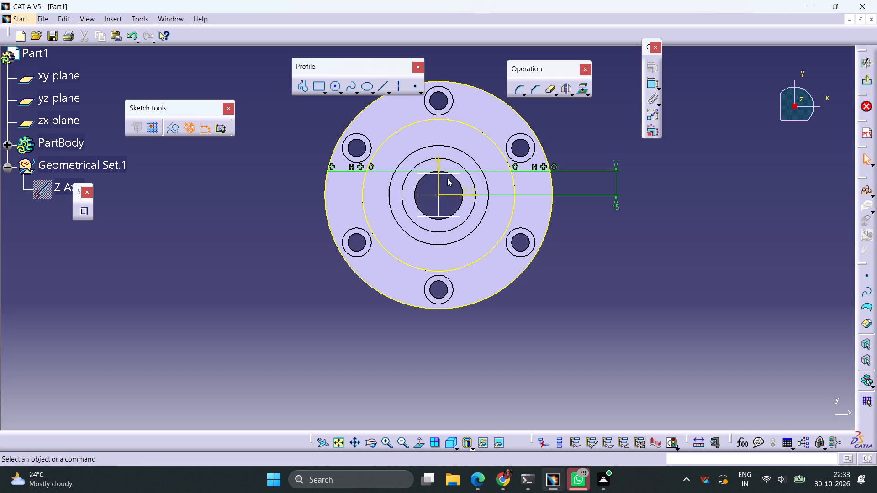
Mirror the right and left horizontal line segments about the sketch's horizontal axis.
middle_drag(580, 147, 523, 167)
right_drag(580, 147, 523, 167)
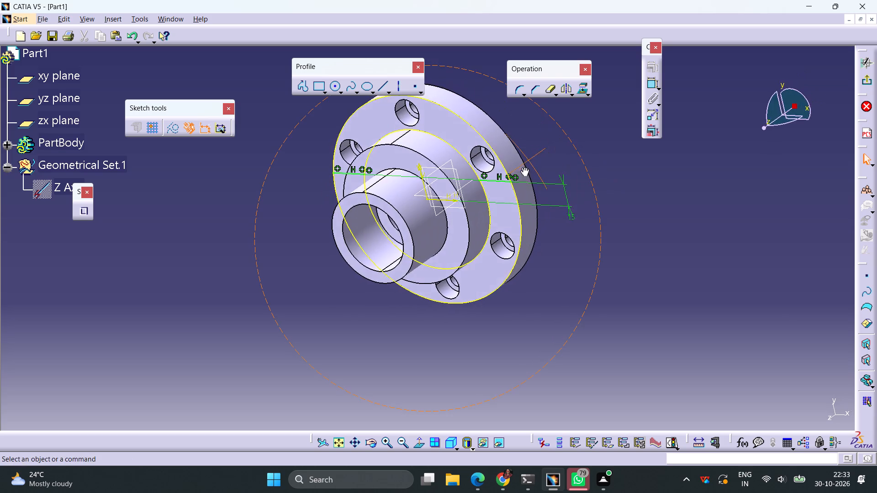
right_drag(523, 167, 573, 173)
middle_drag(523, 167, 576, 173)
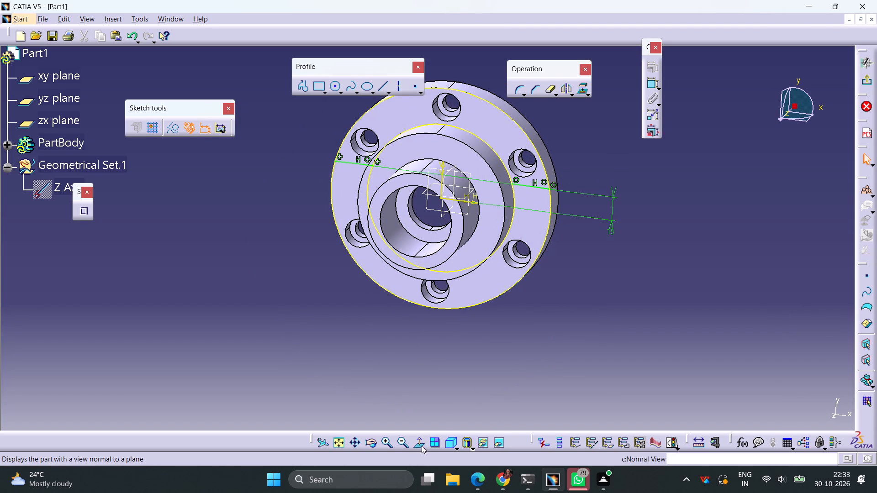
click(419, 444)
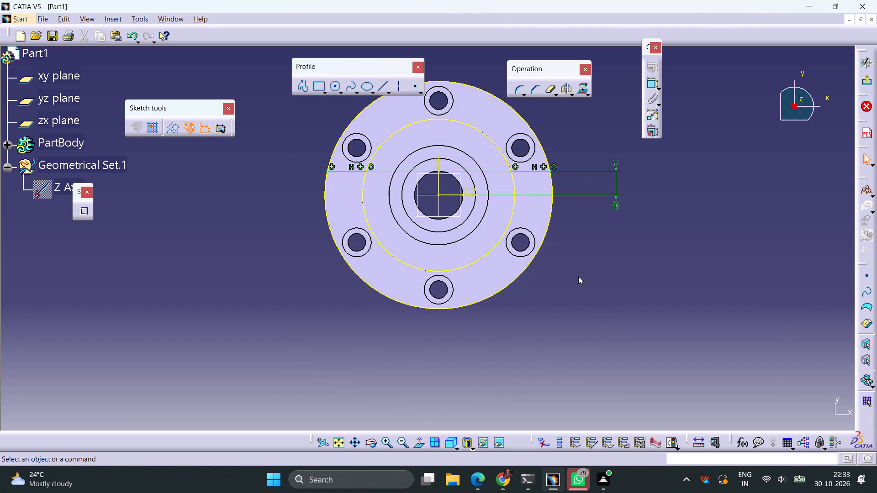
click(525, 170)
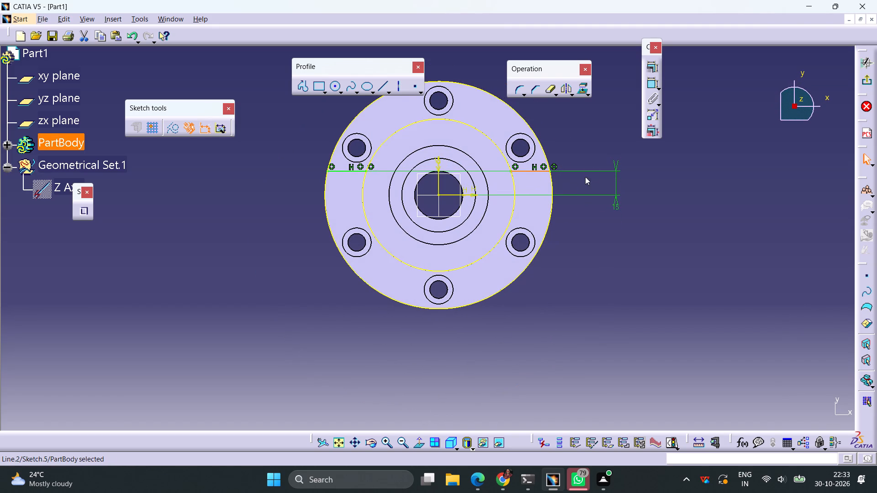
click(567, 90)
click(453, 194)
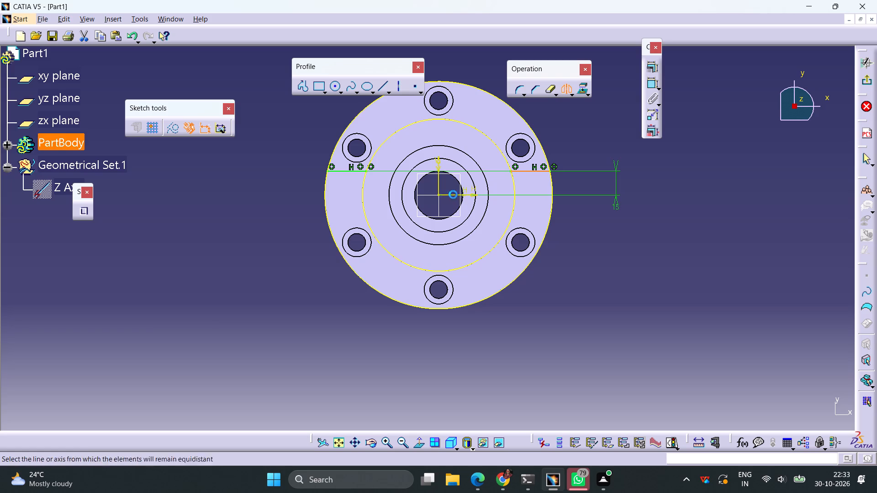
click(341, 172)
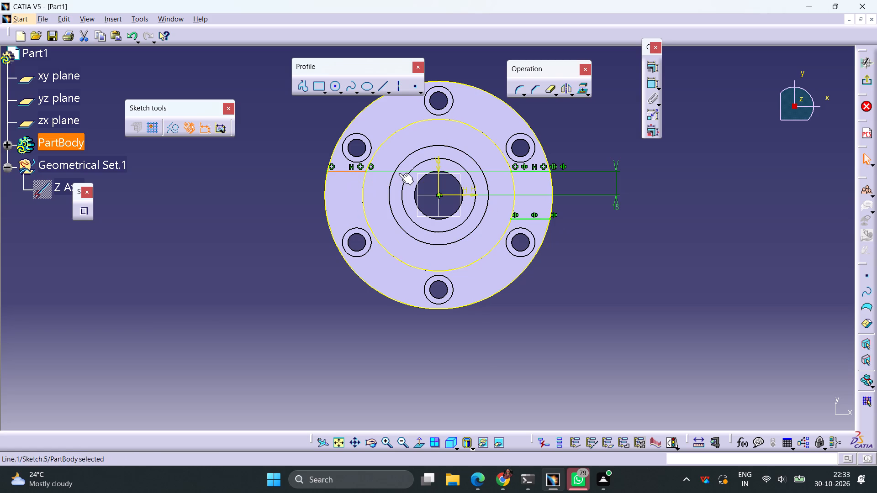
click(560, 91)
click(452, 194)
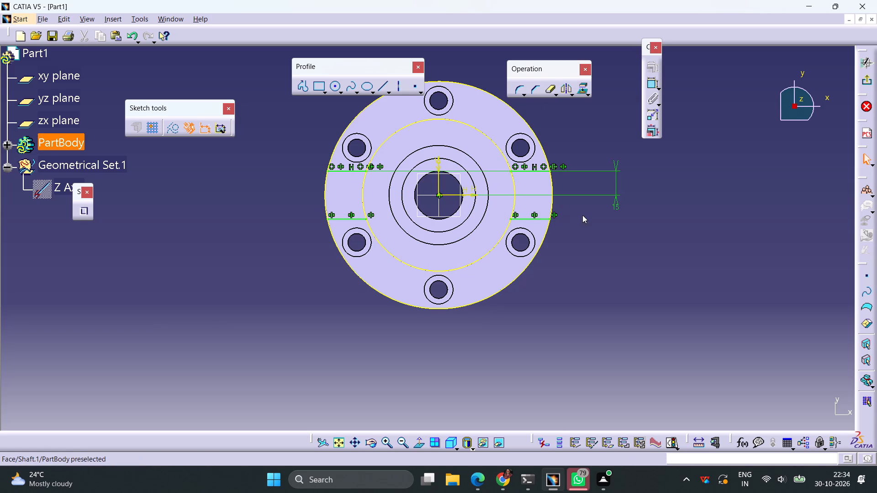
Create a no-trim corner of radius 8 mm between the lower-left line segment and the projected inner circle.
click(516, 90)
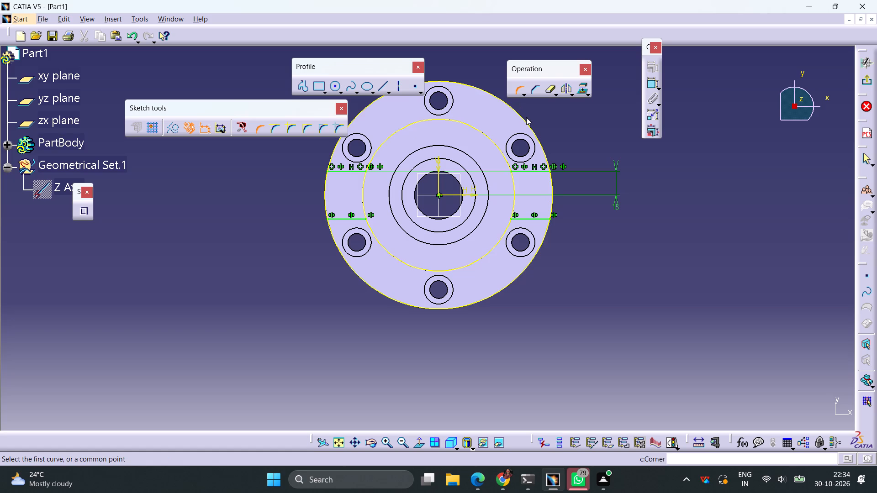
click(289, 130)
ctrl+middle_drag(568, 267, 570, 237)
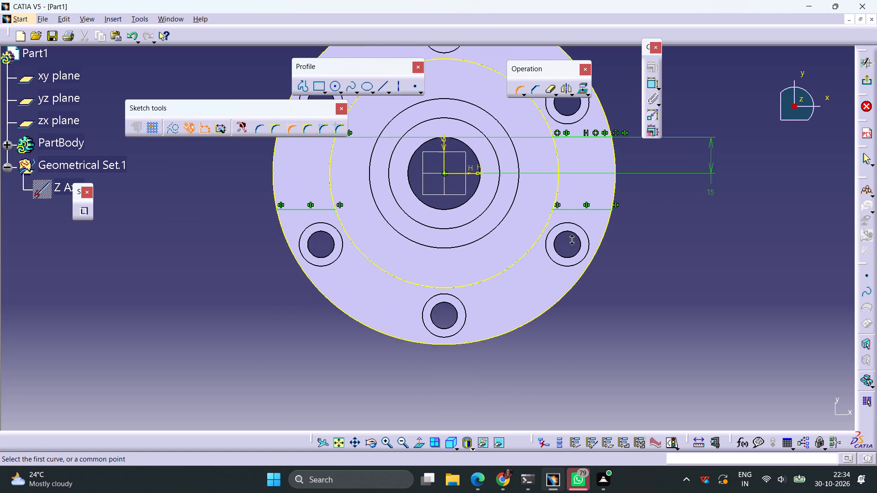
ctrl+middle_drag(570, 237, 570, 236)
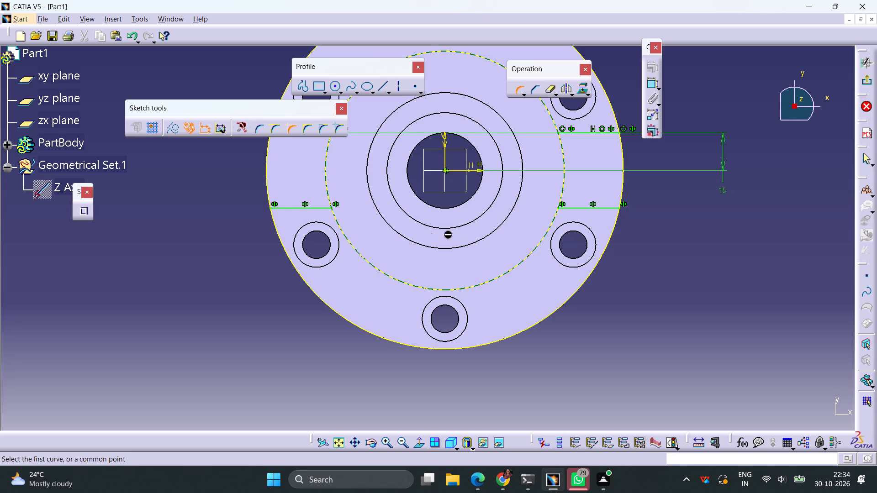
click(320, 208)
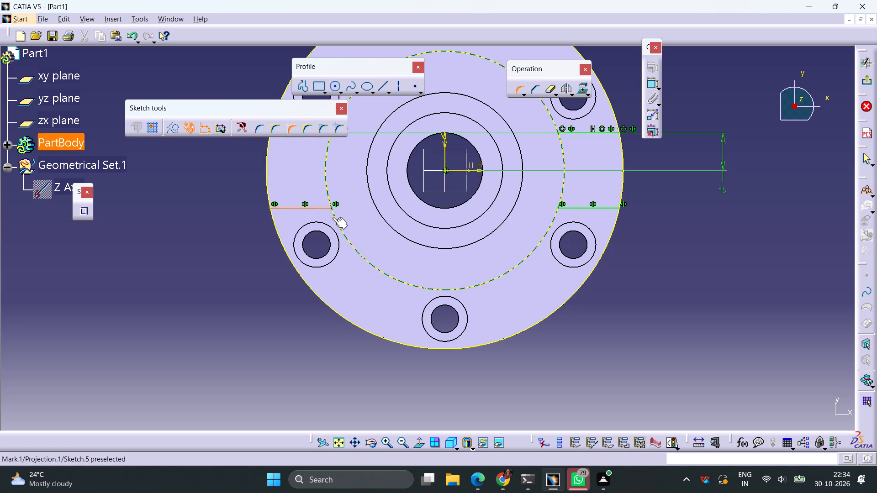
click(334, 218)
click(330, 218)
click(321, 219)
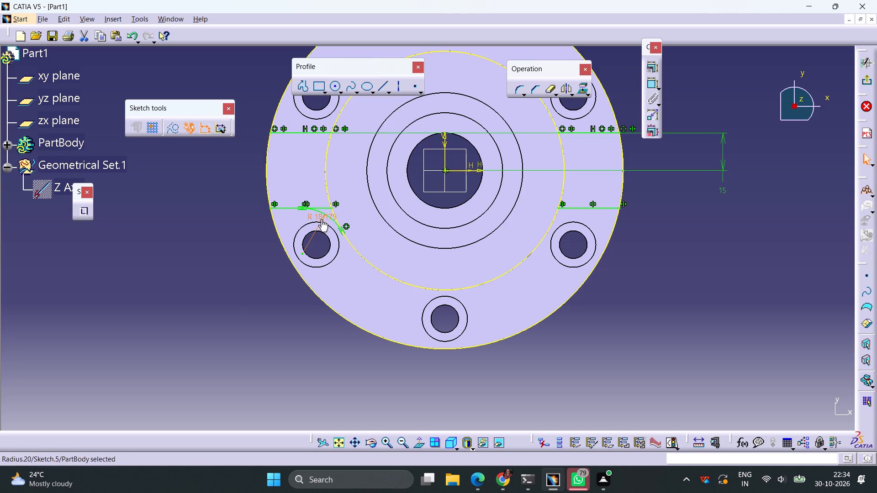
click(321, 219)
key(8)
key(Return)
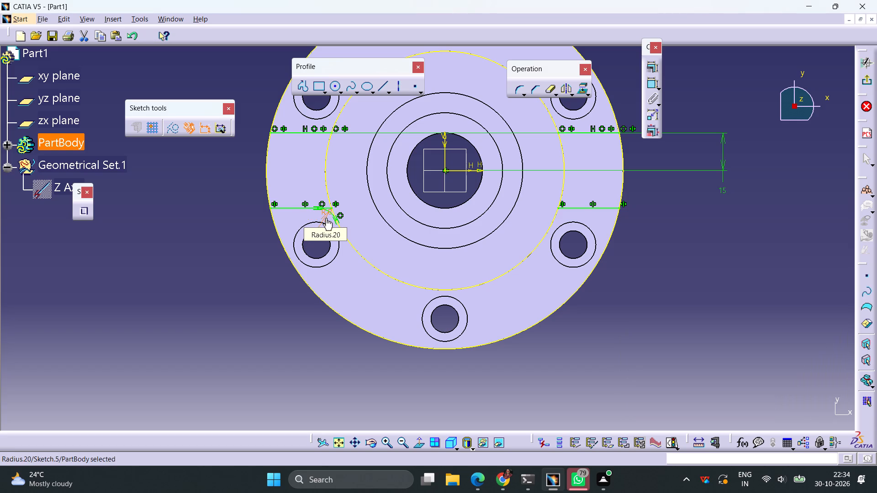
Create an 8 mm radius corner between the lower-right line segment and the projected inner circle.
click(514, 89)
click(572, 207)
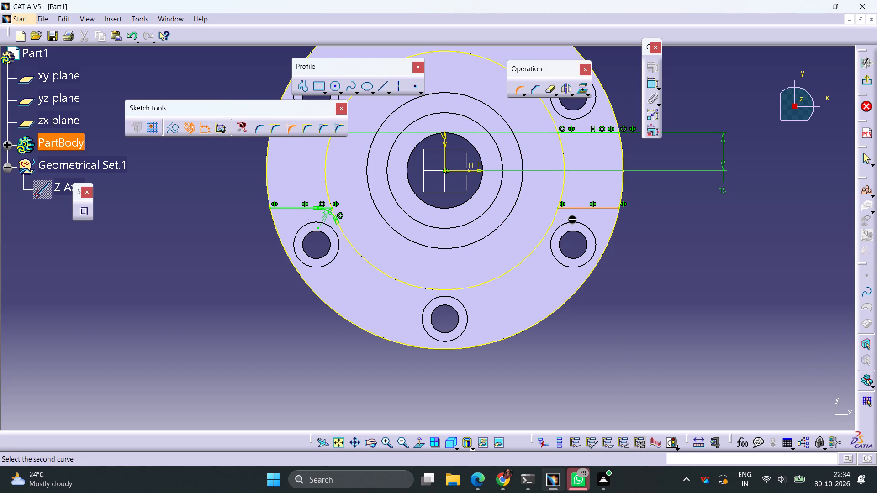
click(555, 218)
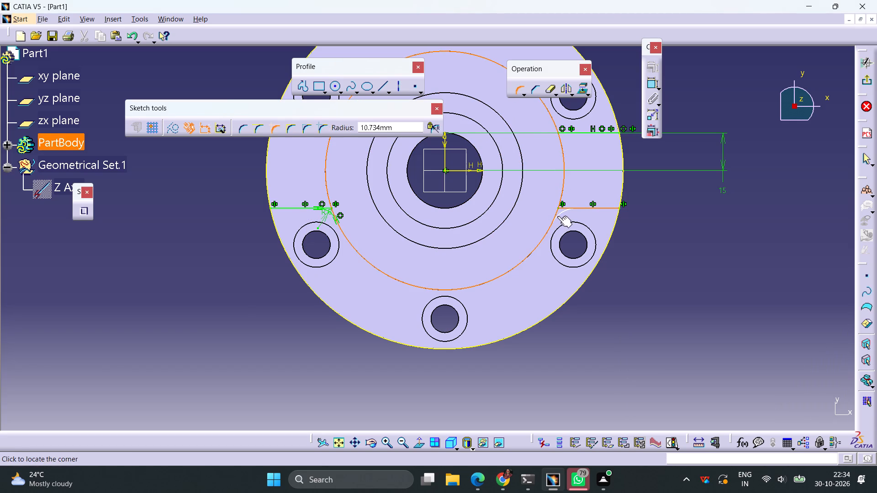
click(557, 216)
double_click(572, 214)
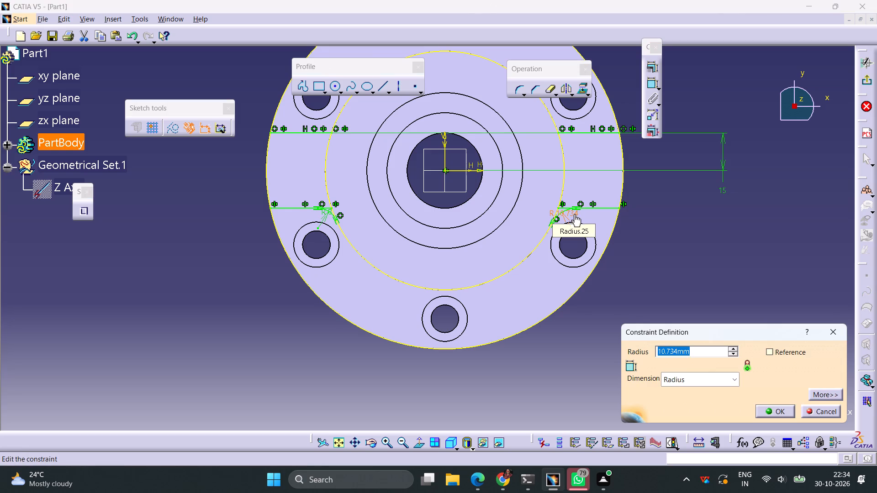
key(8)
key(Return)
Create an 8 mm radius corner between the upper-right line segment and the projected inner circle.
middle_drag(620, 225, 620, 246)
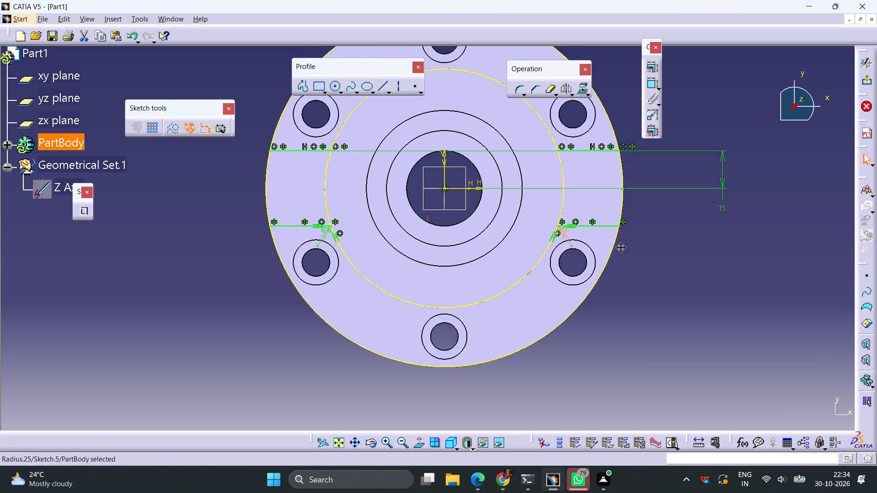
middle_drag(620, 246, 621, 298)
click(517, 91)
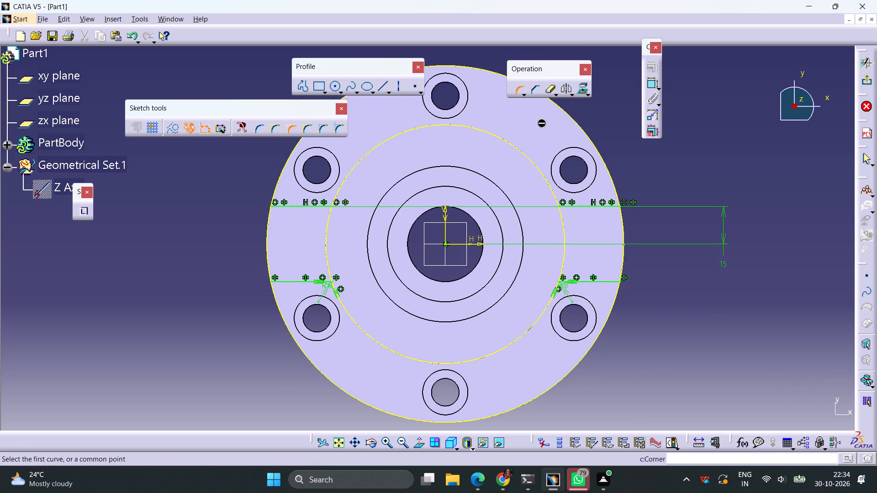
click(572, 206)
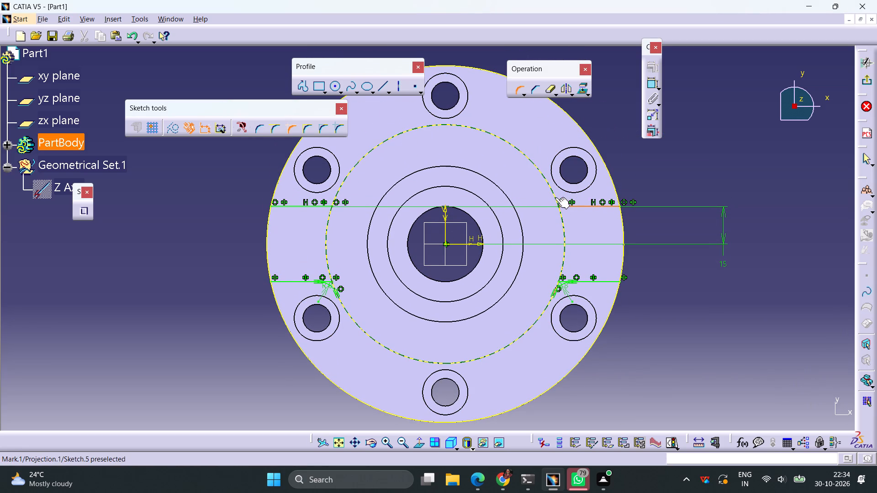
click(555, 197)
click(563, 199)
double_click(573, 193)
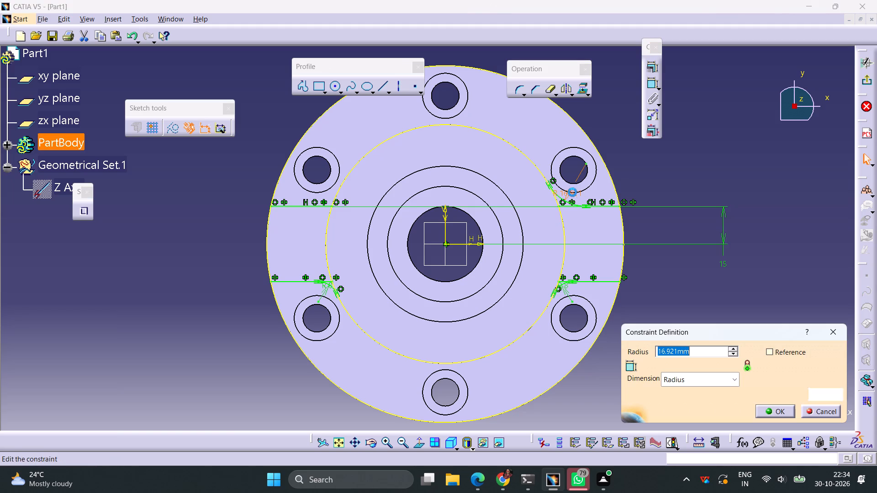
key(8)
key(Return)
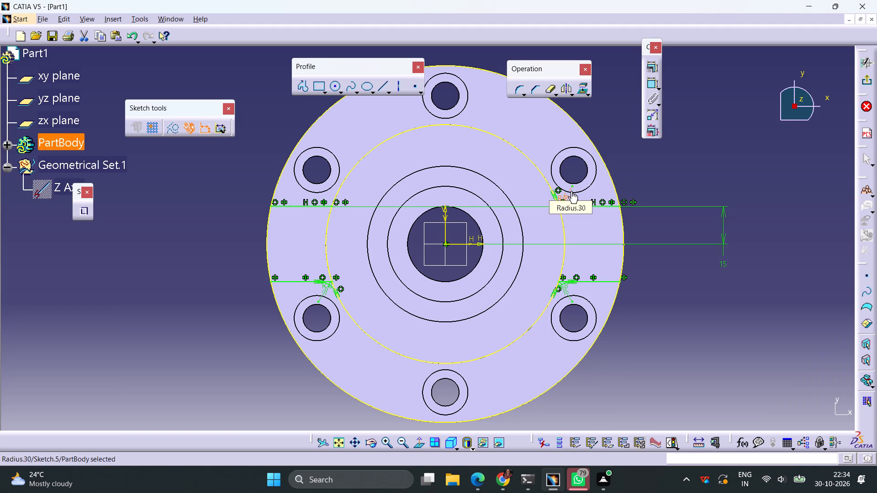
Create an 8 mm radius corner between the upper-left line segment and the projected inner circle.
click(514, 94)
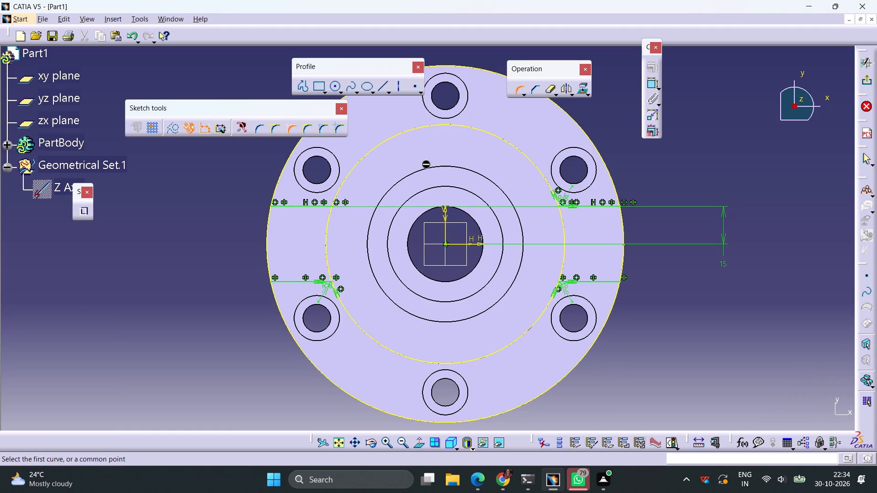
click(324, 206)
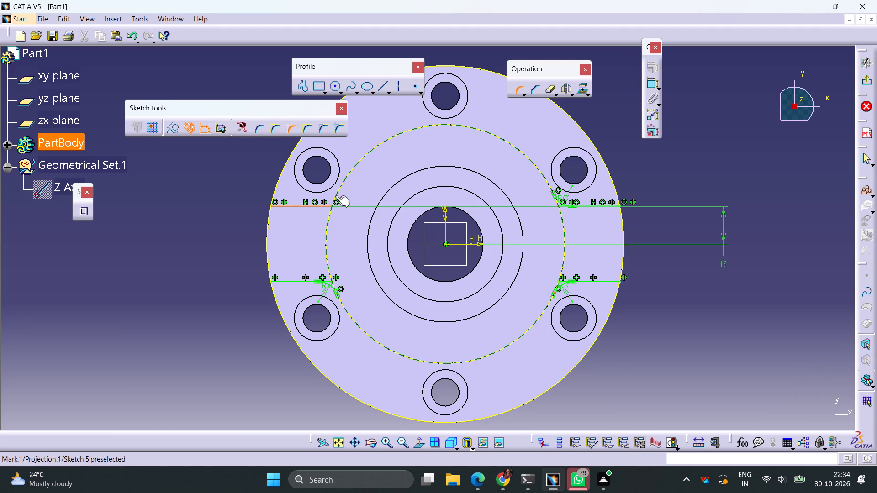
click(335, 195)
click(331, 197)
double_click(327, 194)
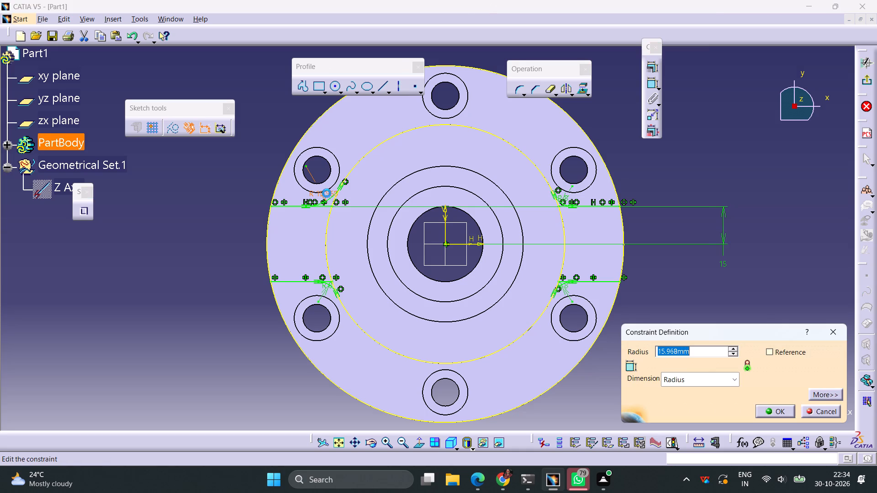
key(8)
key(Return)
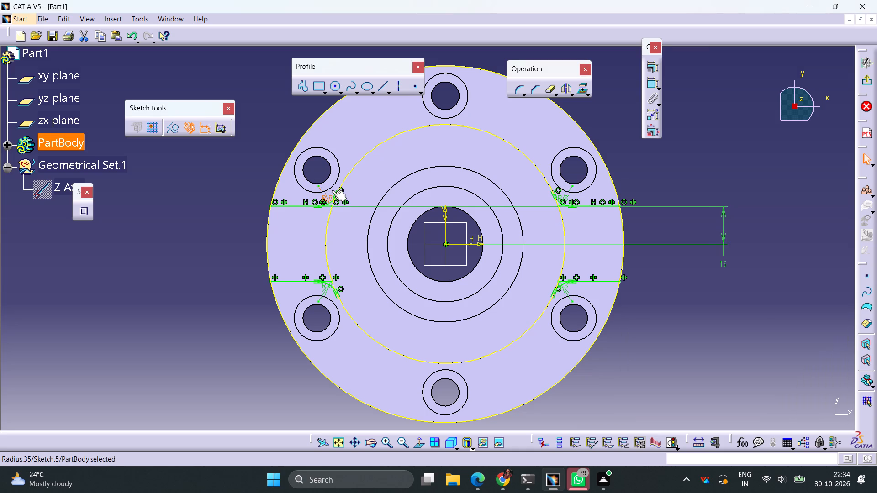
Quick-trim the upper and lower arcs of both the projected outer and inner circles, keeping the side arcs between the horizontal lines.
click(550, 91)
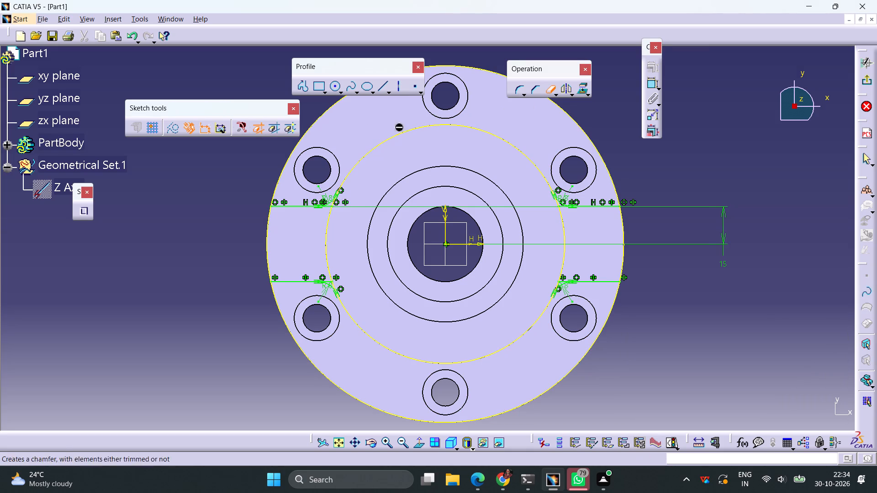
click(323, 116)
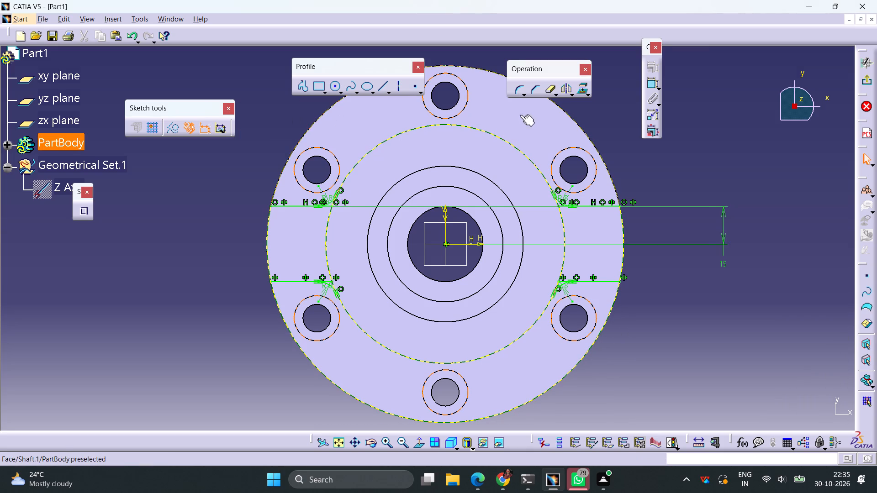
click(545, 93)
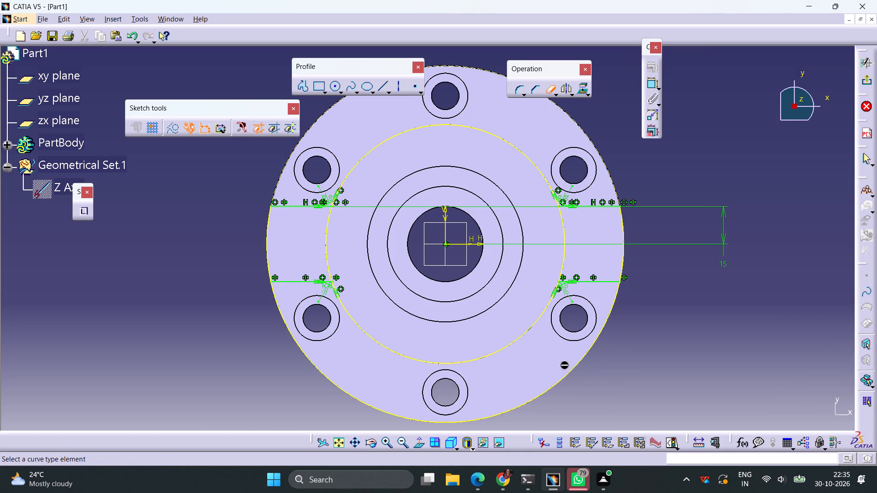
click(576, 364)
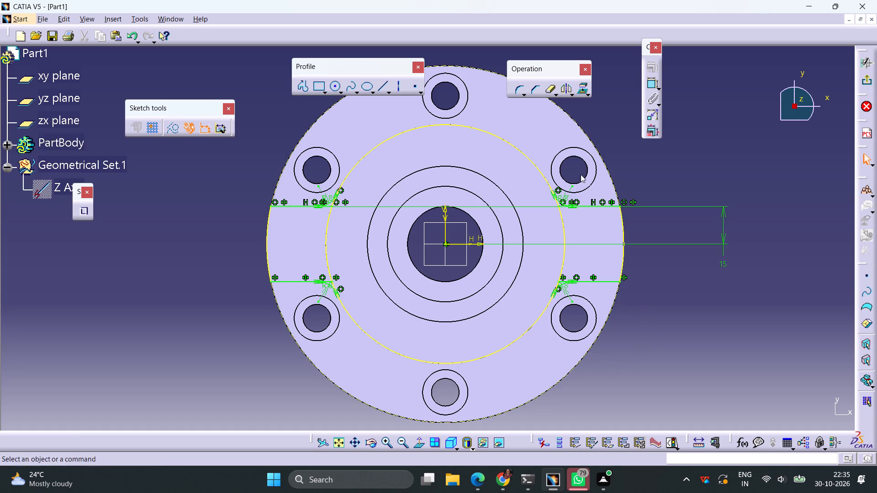
click(550, 92)
click(513, 146)
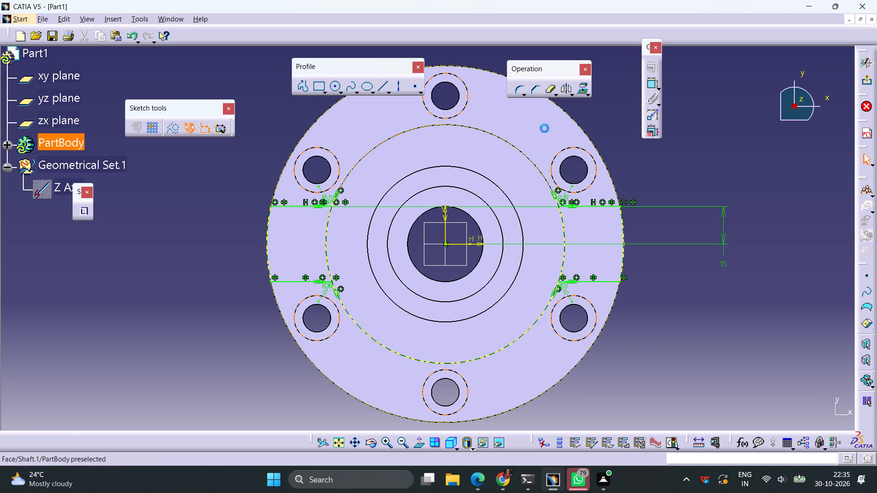
click(547, 88)
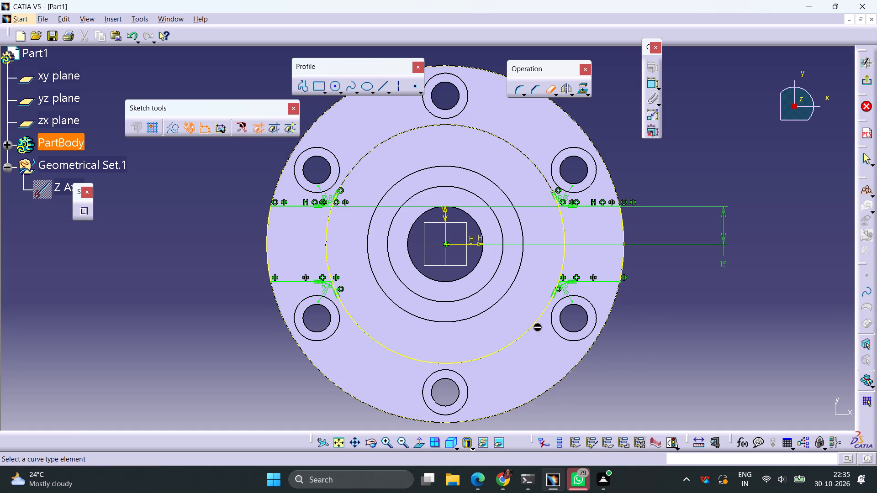
click(534, 325)
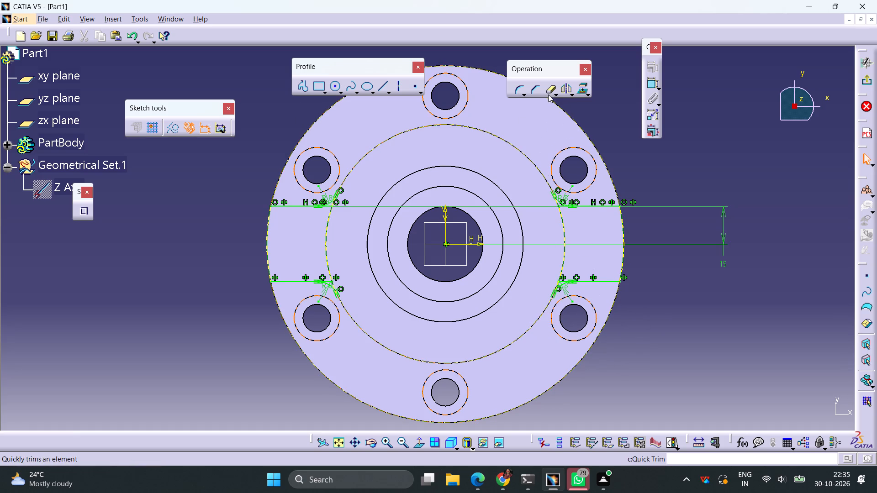
Quick-trim the leftover ends of the upper-right and lower-right horizontal lines between their corner arcs and the inner circle.
click(548, 93)
ctrl+middle_drag(602, 231, 597, 187)
middle_drag(639, 231, 595, 232)
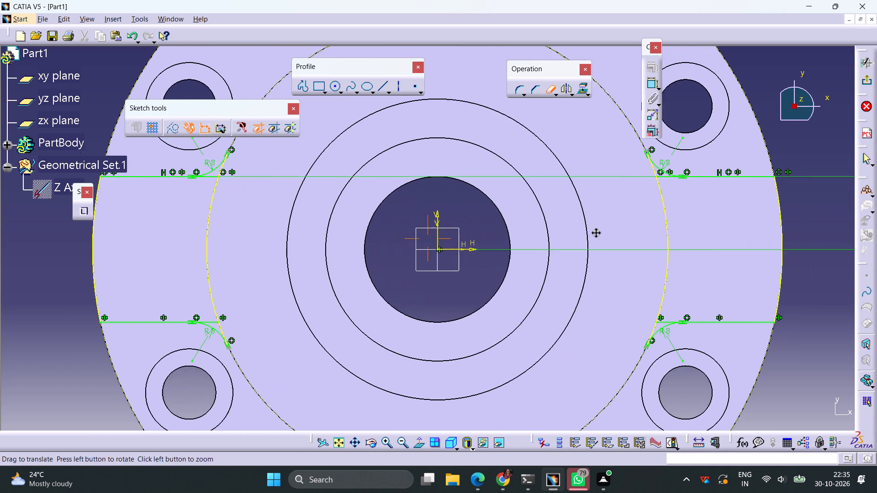
middle_drag(595, 232, 435, 261)
ctrl+middle_drag(533, 264, 526, 221)
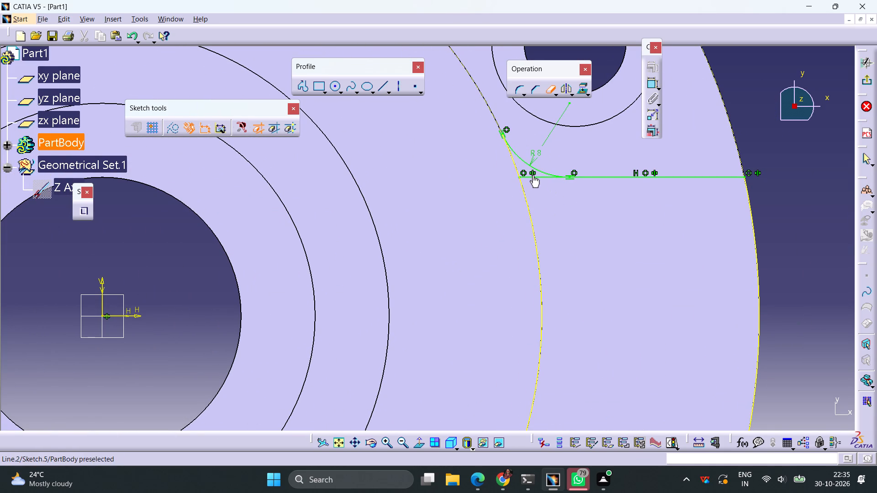
click(537, 178)
ctrl+middle_drag(573, 205, 561, 256)
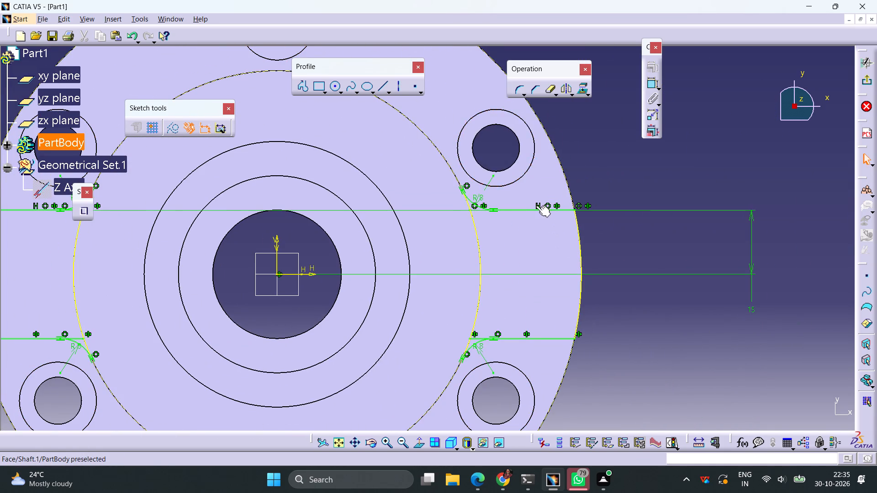
click(545, 92)
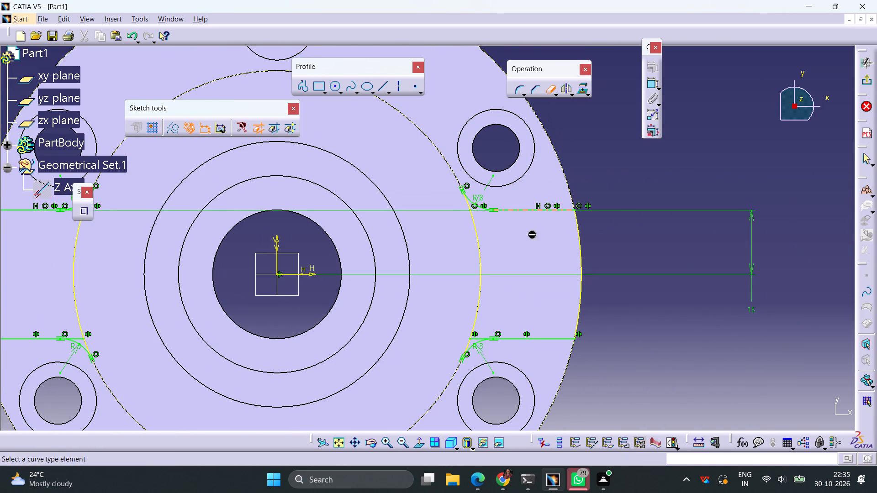
middle_drag(506, 299, 503, 220)
ctrl+middle_drag(527, 288, 526, 222)
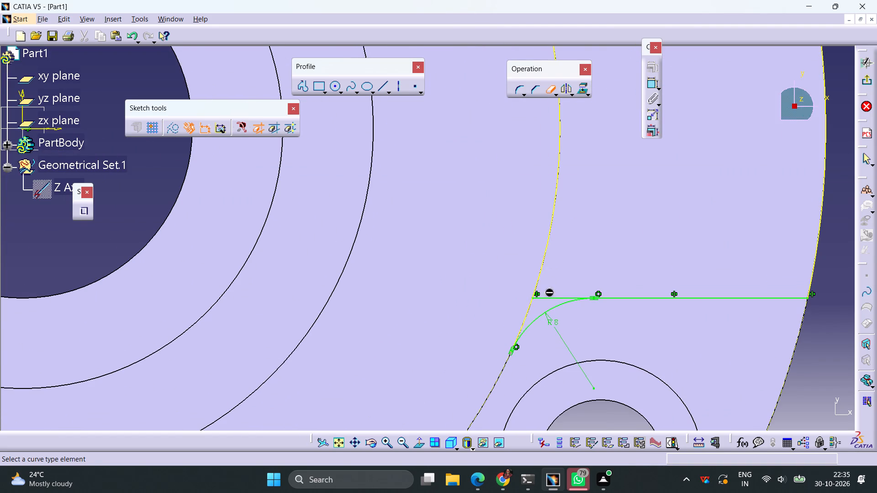
click(549, 297)
ctrl+middle_drag(569, 239, 540, 322)
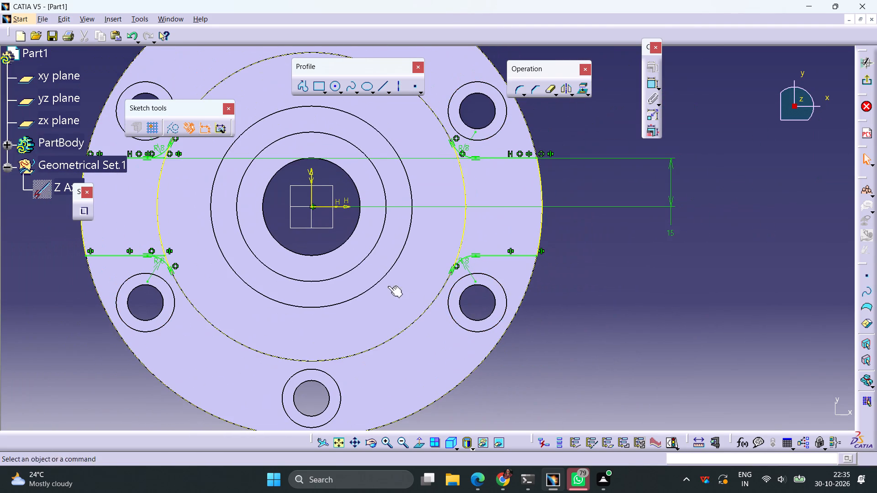
Quick-trim the leftover ends of the upper-left and lower-left horizontal lines between their corner arcs and the inner circle.
middle_drag(323, 278, 583, 291)
ctrl+middle_drag(407, 232, 428, 174)
middle_drag(433, 178, 458, 289)
click(548, 89)
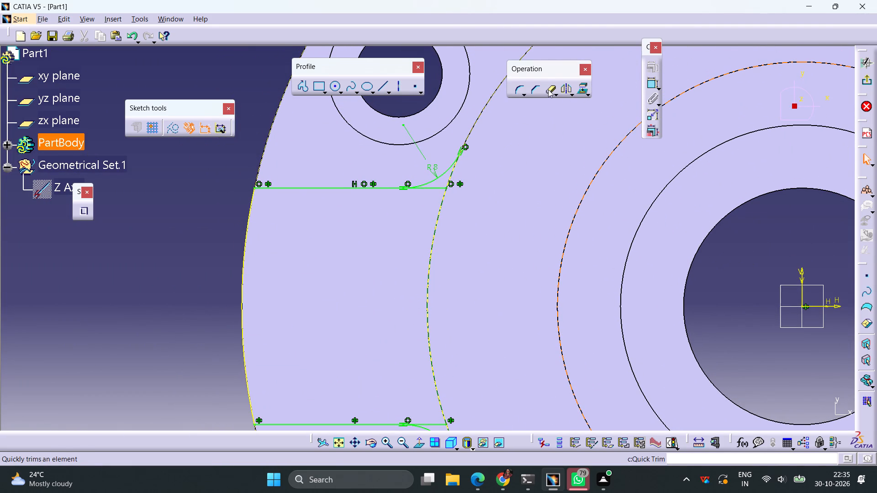
click(437, 190)
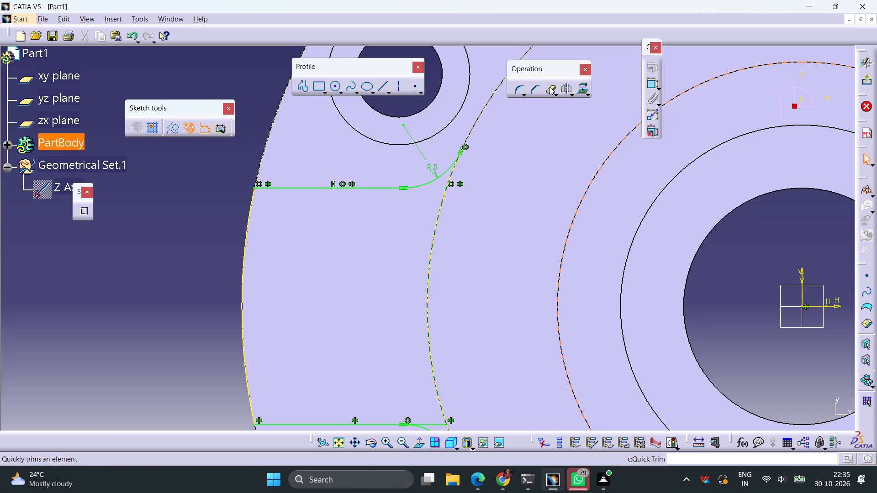
click(549, 87)
ctrl+middle_drag(509, 152, 491, 229)
middle_drag(450, 284, 444, 195)
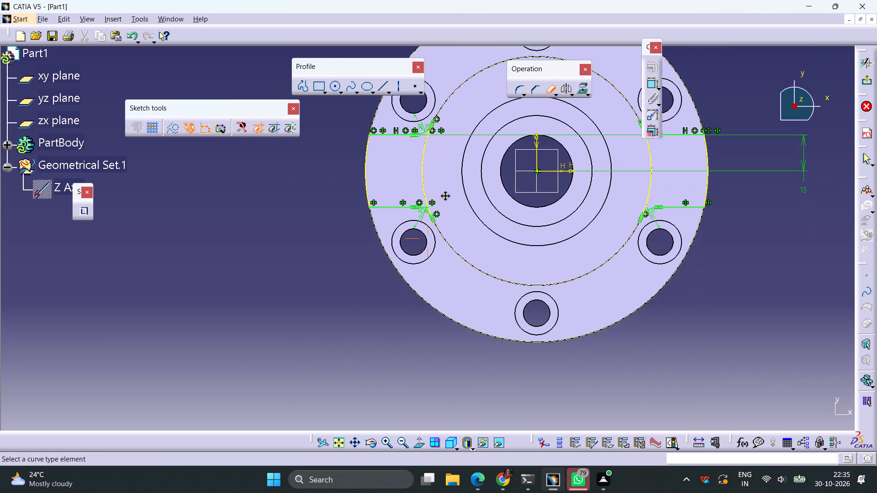
middle_drag(444, 195, 444, 194)
ctrl+middle_drag(444, 215, 447, 151)
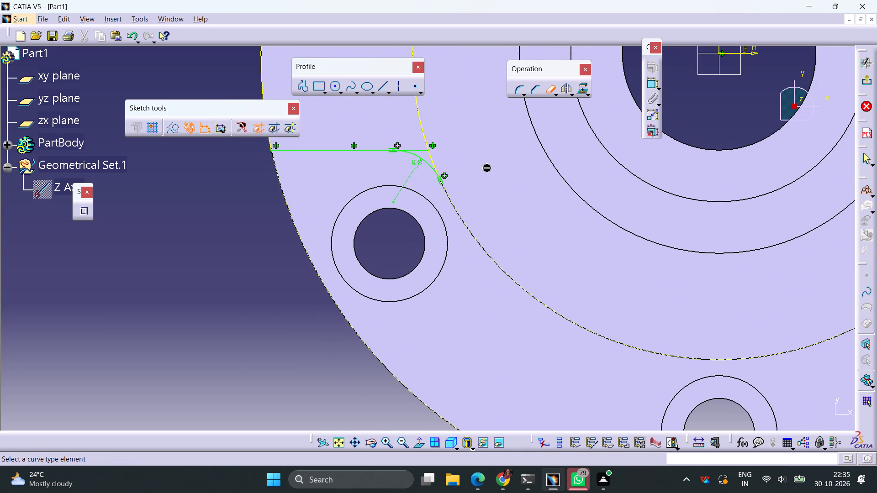
click(421, 151)
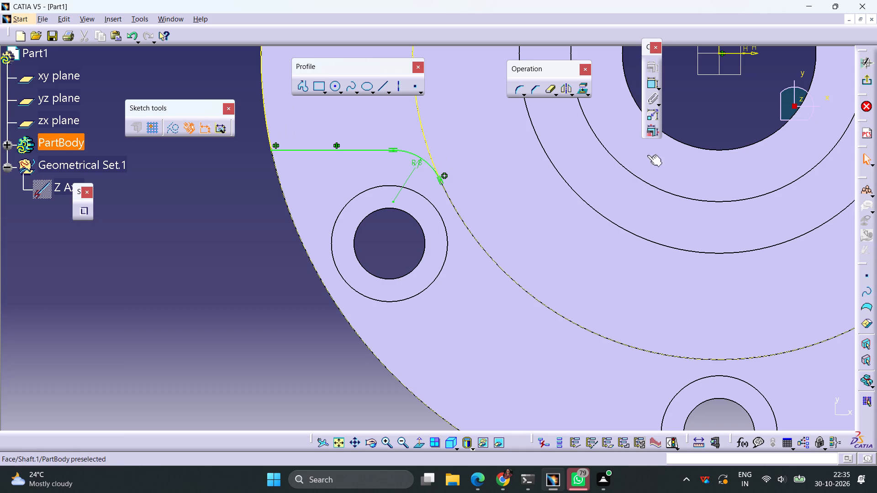
Exit the sketch and pad the trimmed two-lug profile on the flange to a length of 23 mm.
click(863, 84)
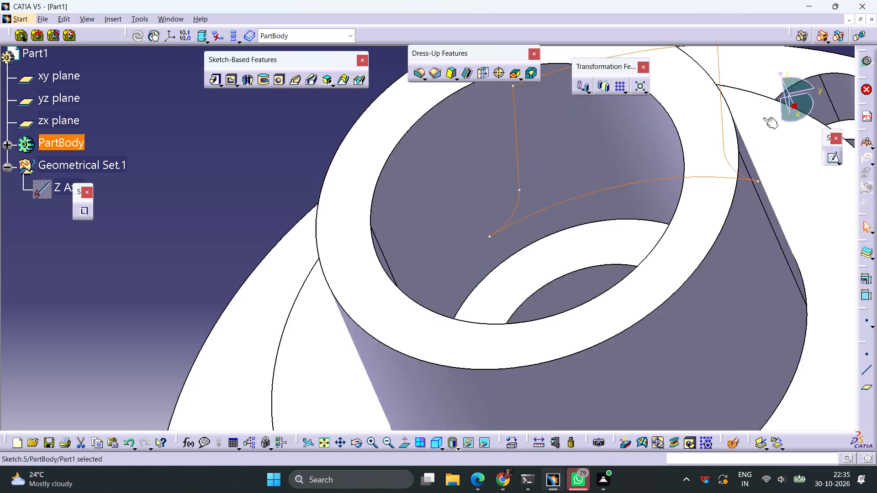
ctrl+middle_drag(587, 170, 584, 194)
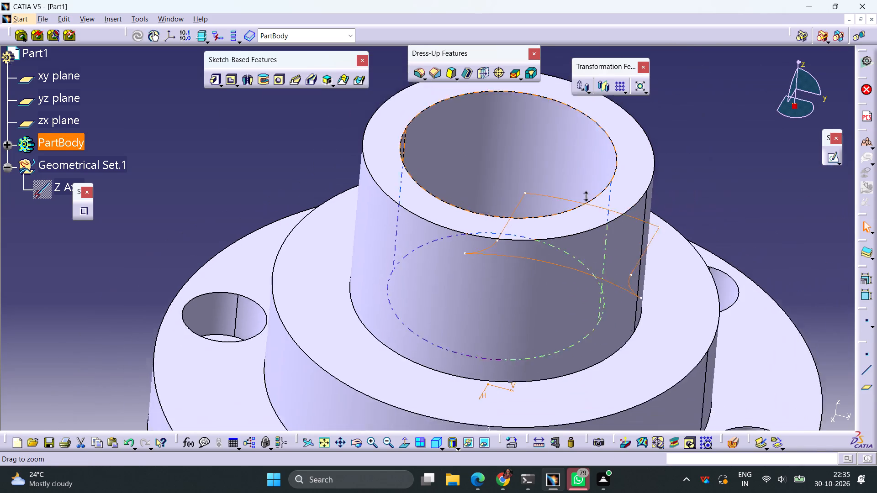
ctrl+middle_drag(584, 194, 581, 252)
click(214, 79)
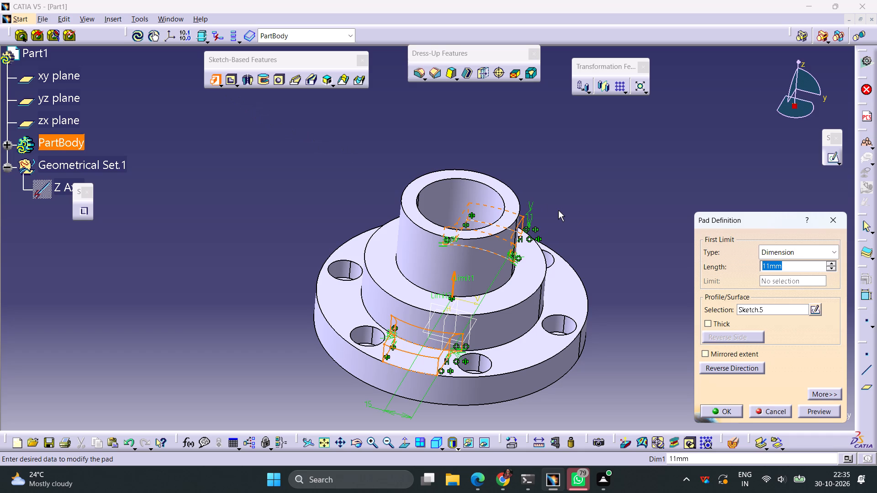
text(23)
key(Return)
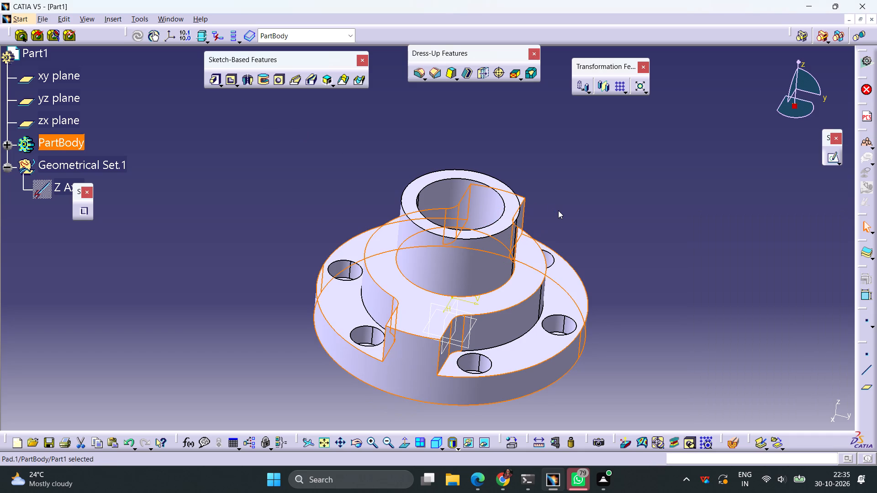
click(641, 282)
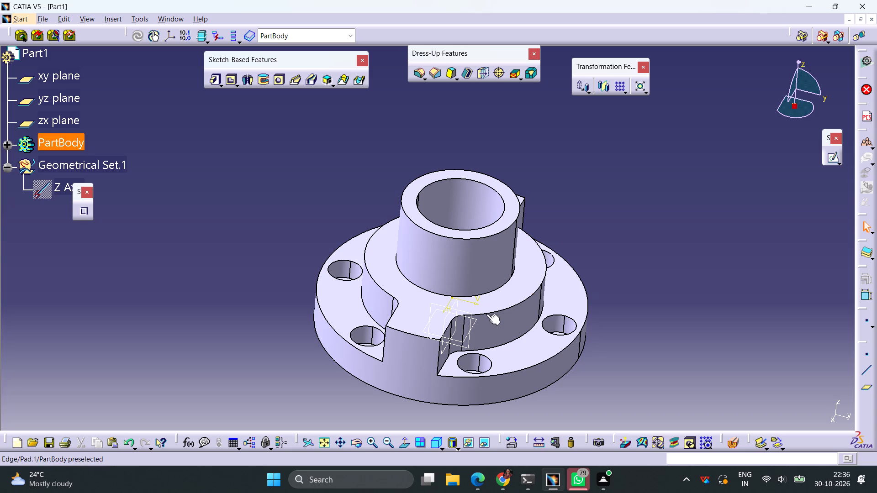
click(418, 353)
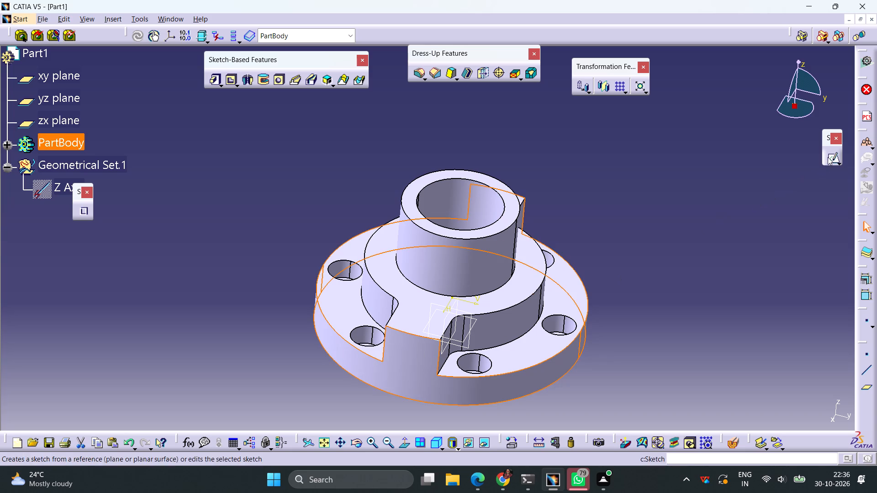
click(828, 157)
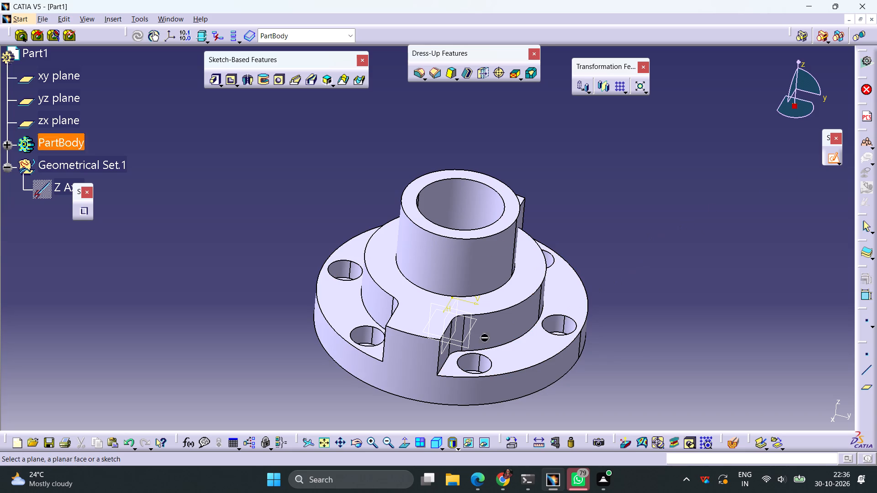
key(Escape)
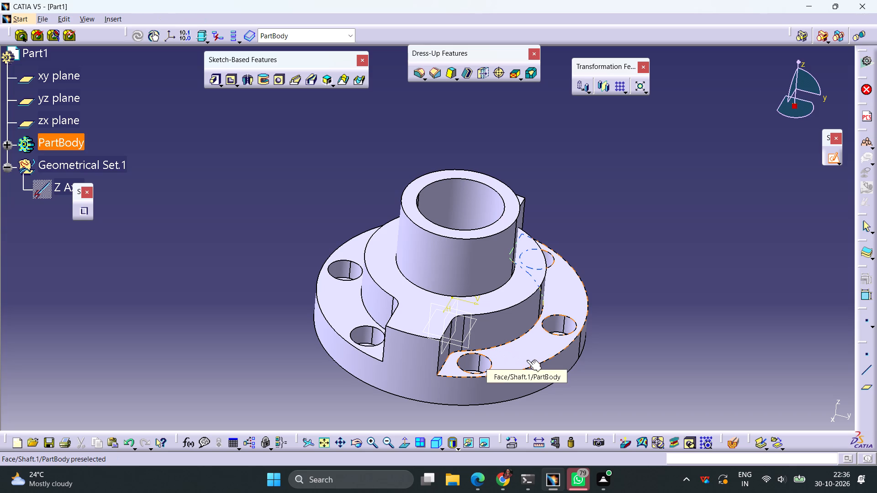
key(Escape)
Sketch a small circle on the yz plane, centred on the vertical axis about 16.8 mm above the sketch origin.
click(469, 344)
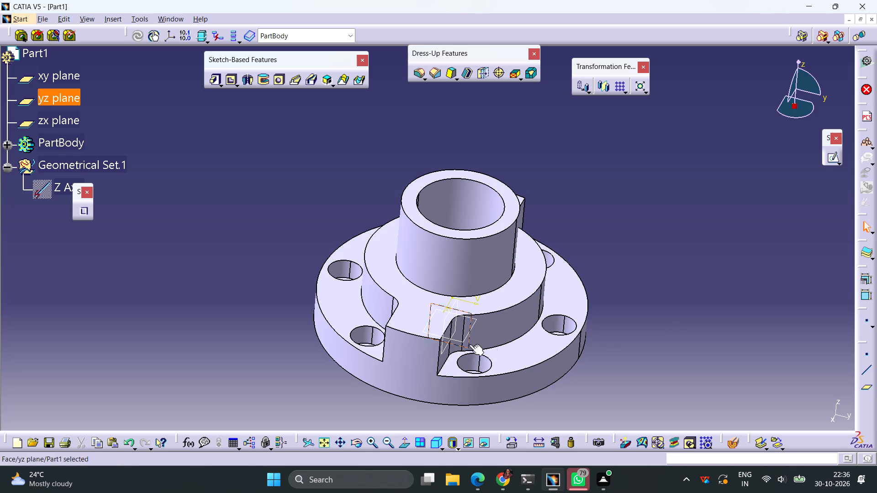
click(832, 158)
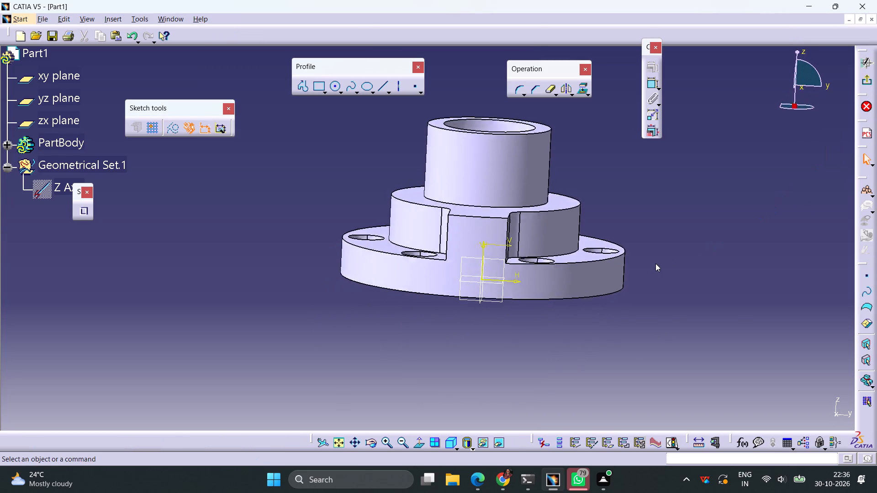
click(334, 84)
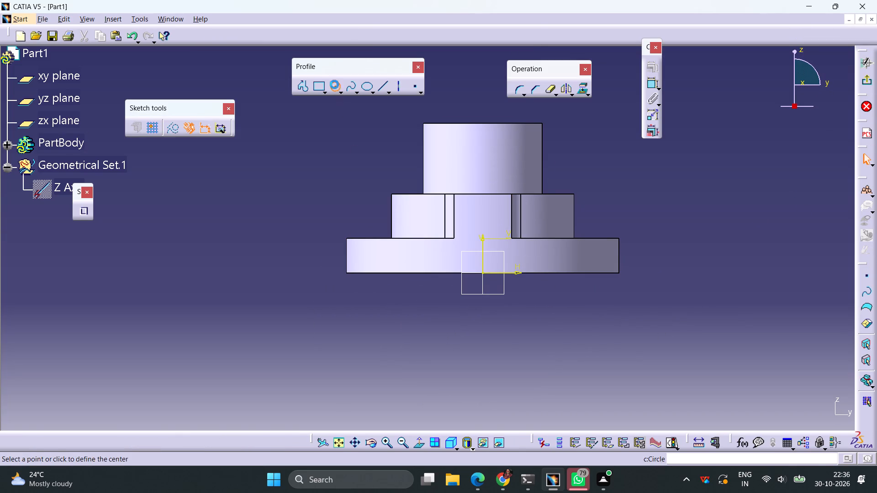
click(482, 239)
click(486, 230)
click(620, 211)
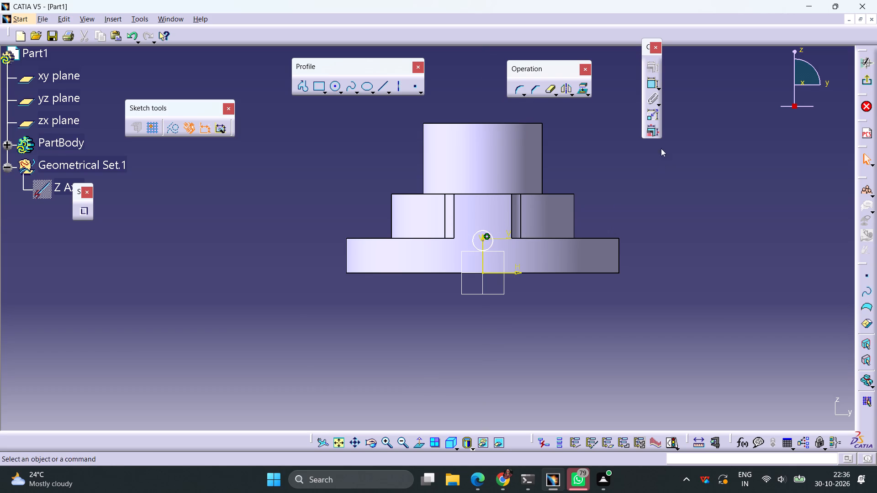
Dimension the circle's centre from the horizontal axis and set its height to 18 mm.
click(649, 83)
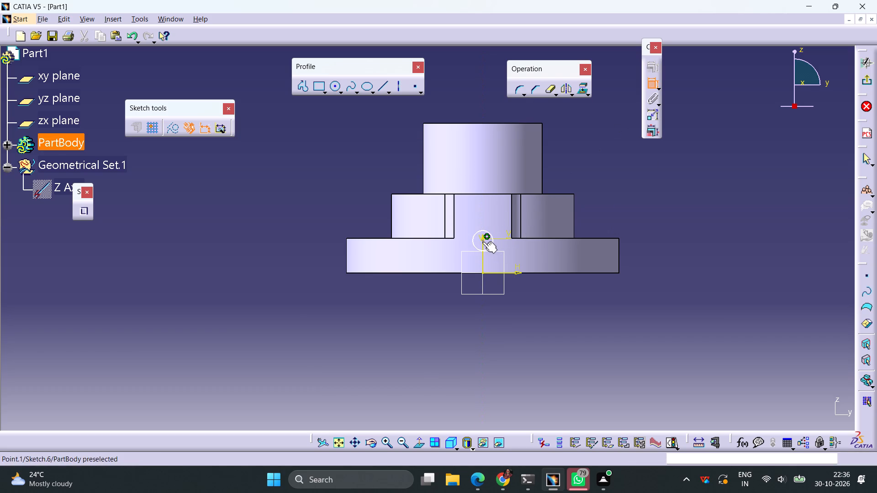
click(482, 241)
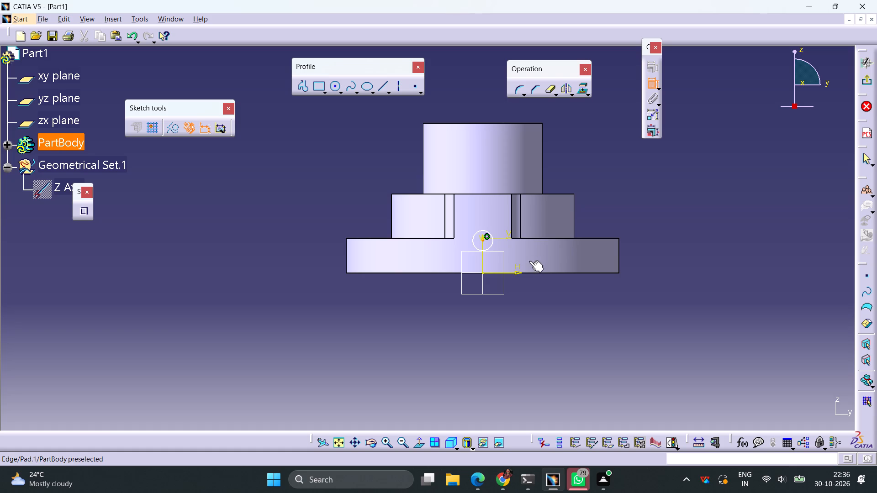
click(535, 272)
click(530, 288)
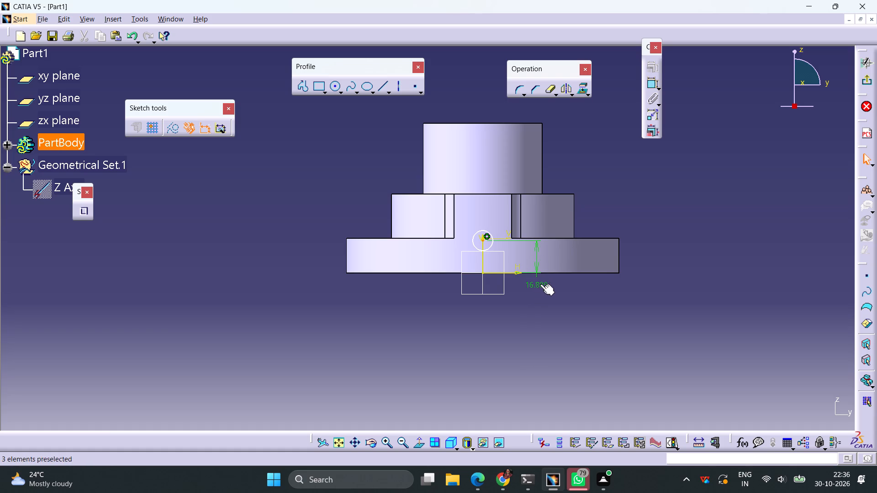
double_click(540, 284)
text(18)
key(Return)
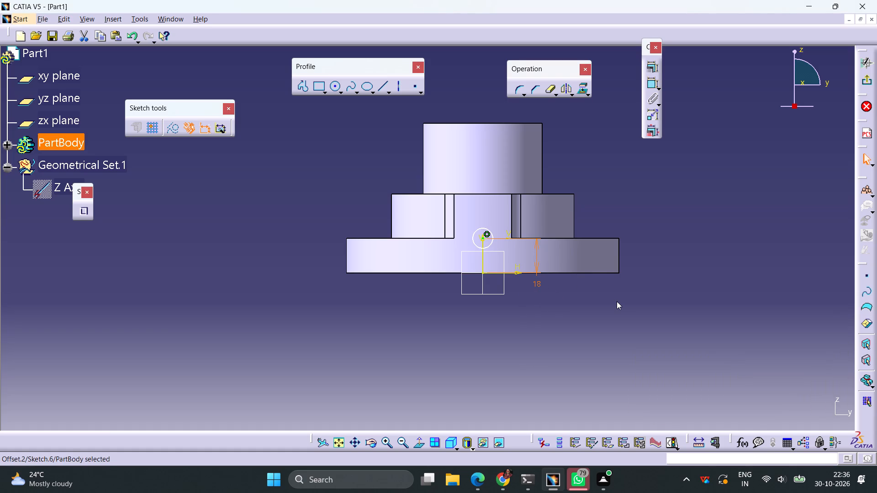
Dimension the circle's diameter and set it to 5 mm.
click(652, 83)
click(490, 244)
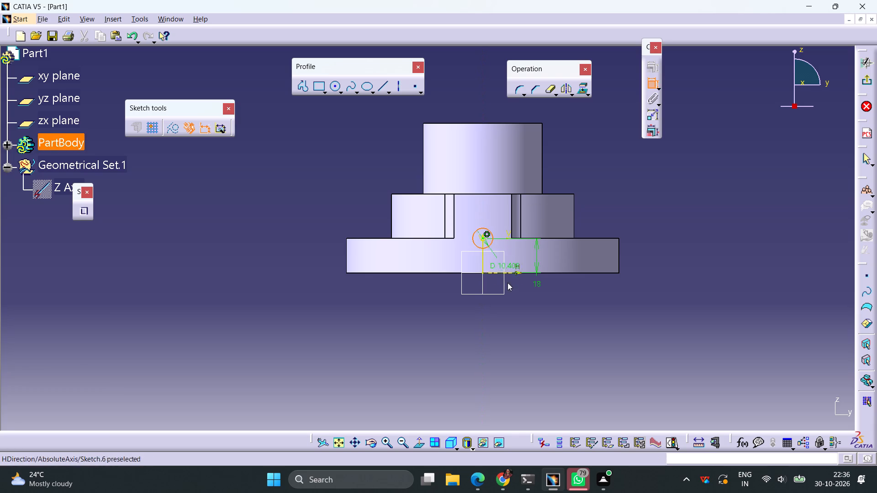
click(519, 301)
double_click(528, 299)
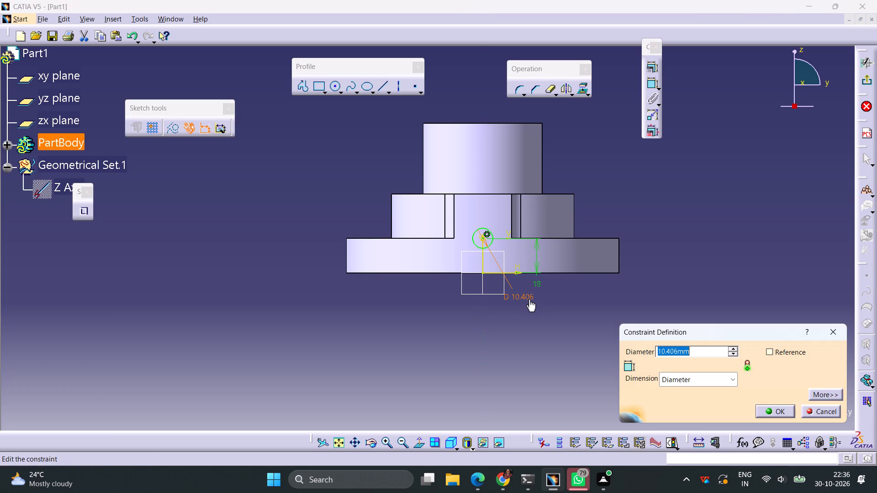
key(5)
key(Return)
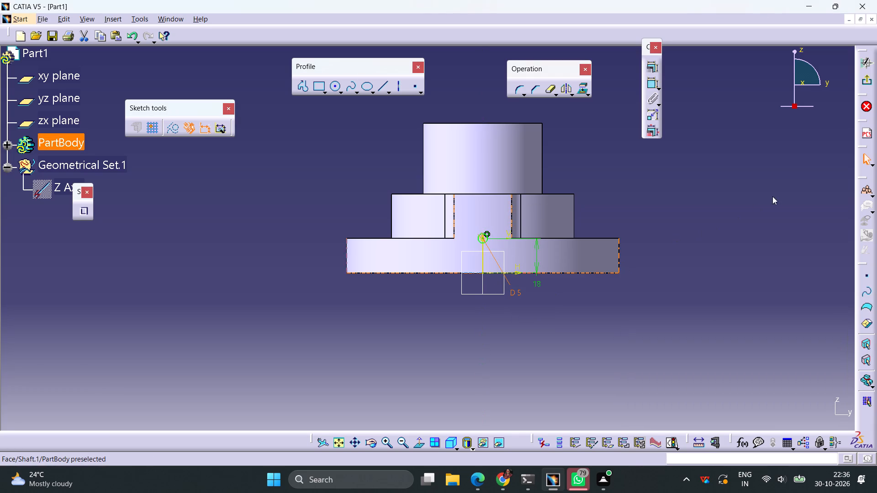
Exit the sketch and cut the circle as a pocket with mirrored extent and a depth of 150 mm.
click(866, 82)
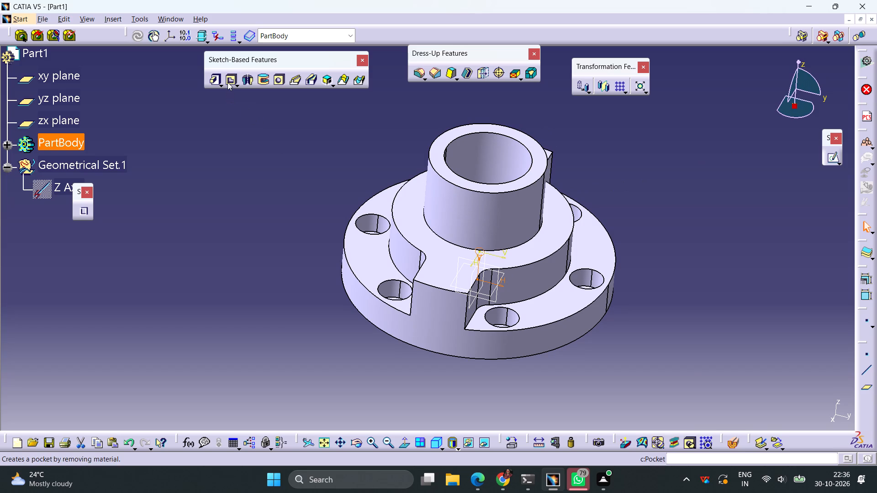
click(227, 82)
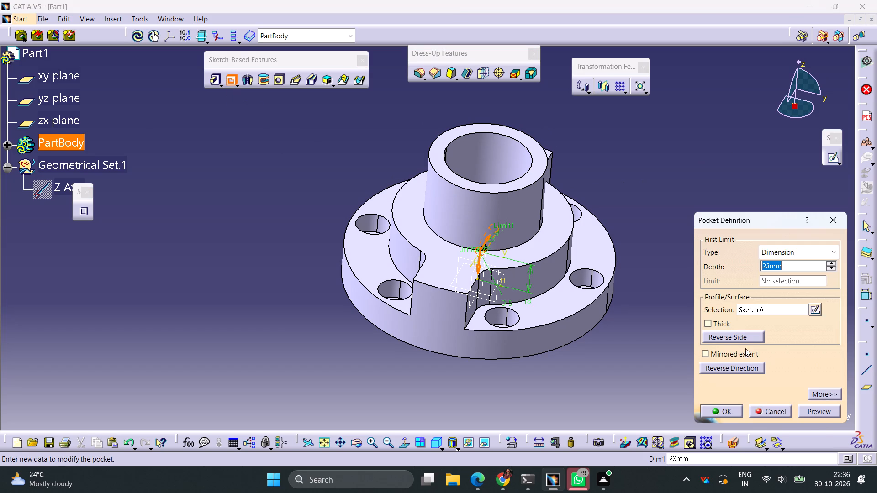
click(712, 354)
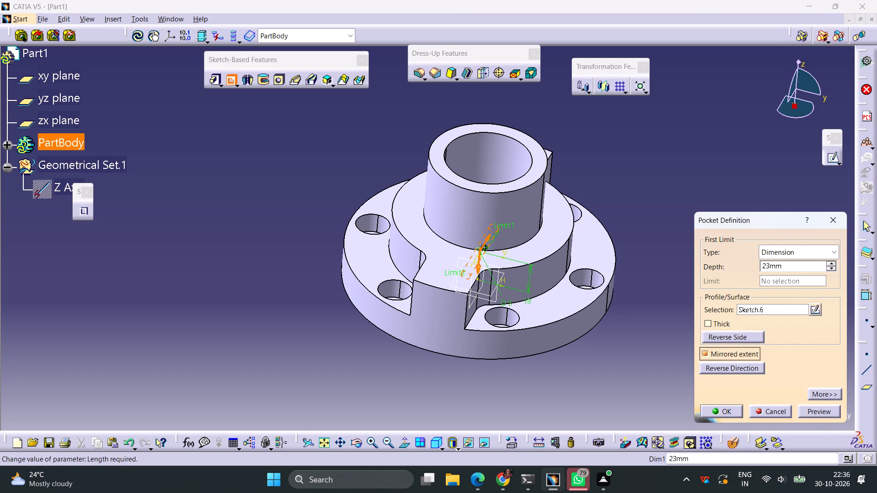
drag(788, 268, 712, 278)
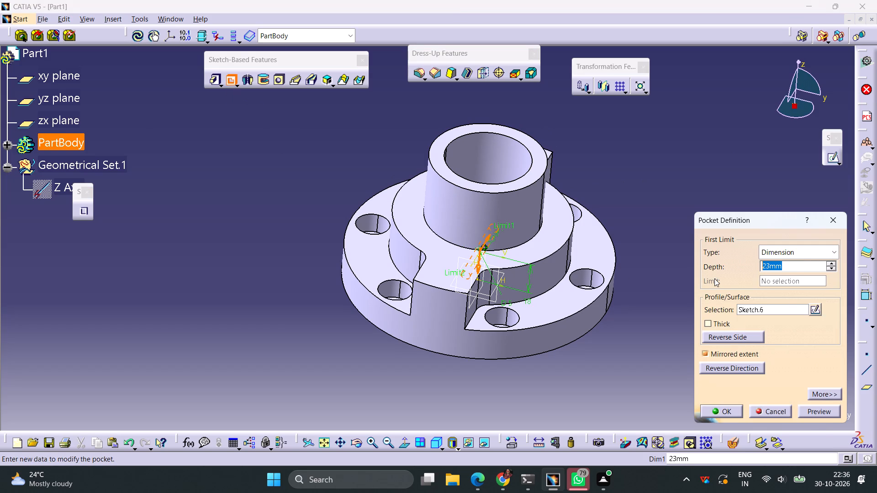
text(150)
key(Return)
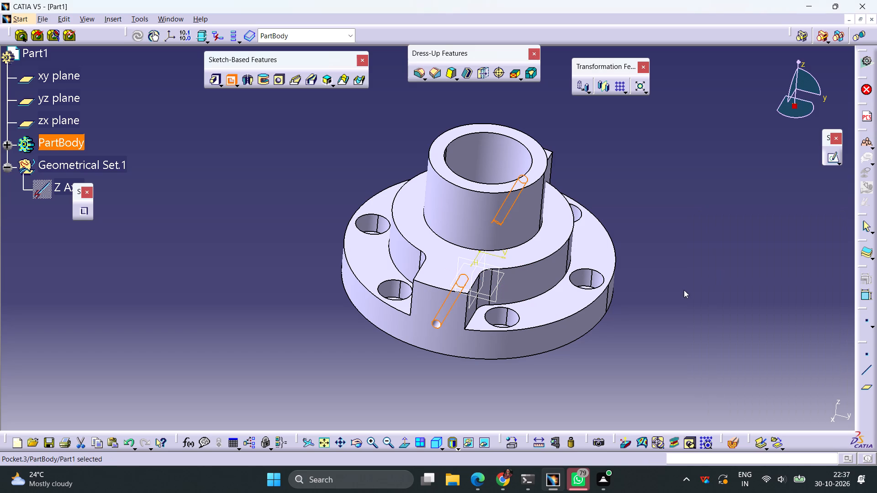
click(688, 299)
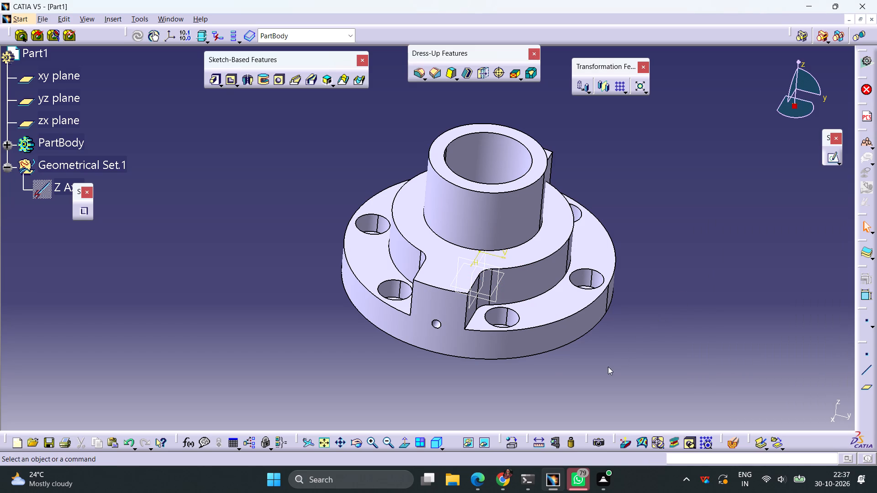
click(496, 302)
click(692, 323)
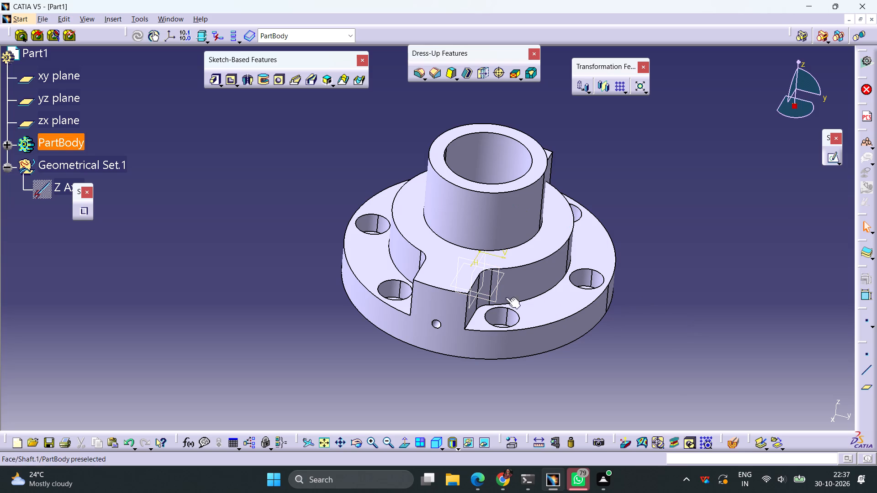
Place a Hole on the front lug's outer face, just beside the 5 mm cross hole.
click(279, 83)
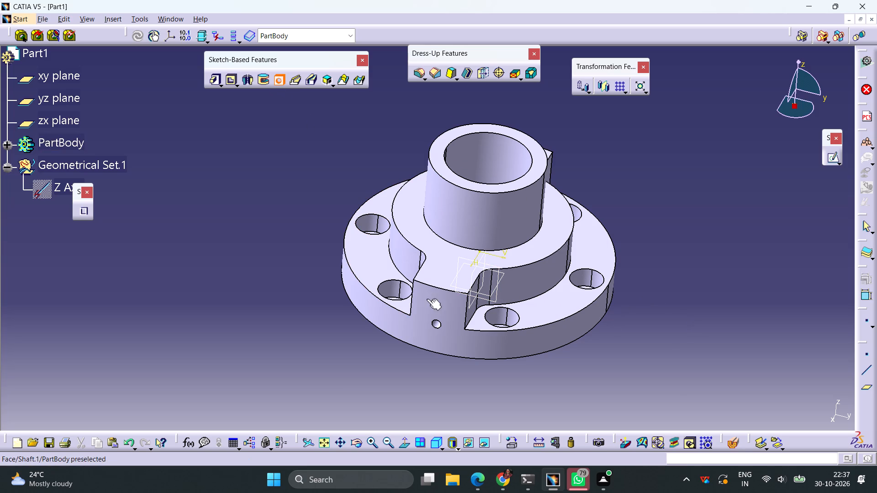
click(448, 327)
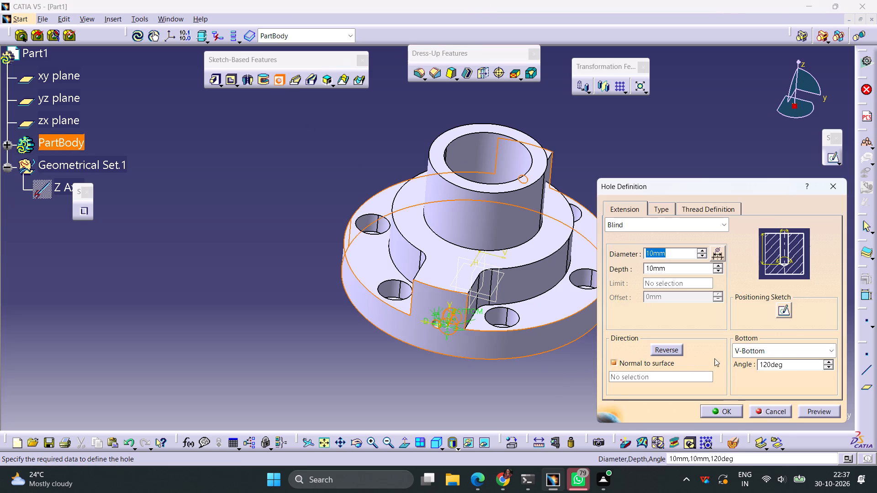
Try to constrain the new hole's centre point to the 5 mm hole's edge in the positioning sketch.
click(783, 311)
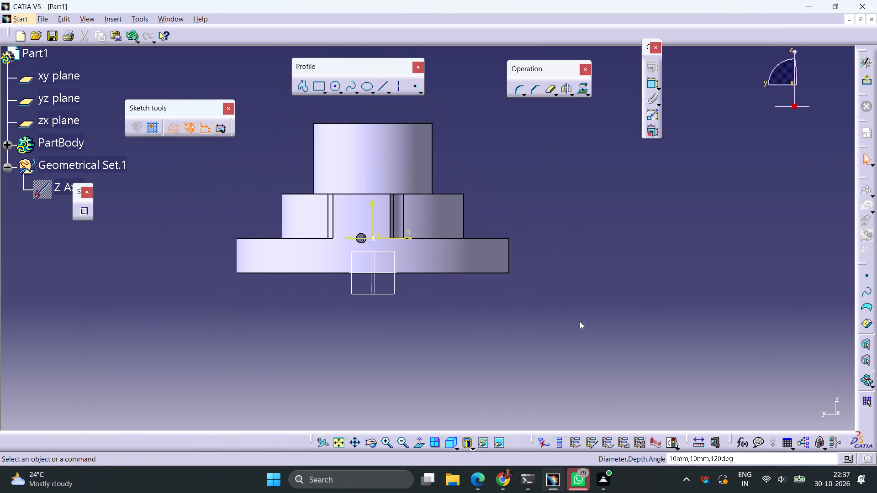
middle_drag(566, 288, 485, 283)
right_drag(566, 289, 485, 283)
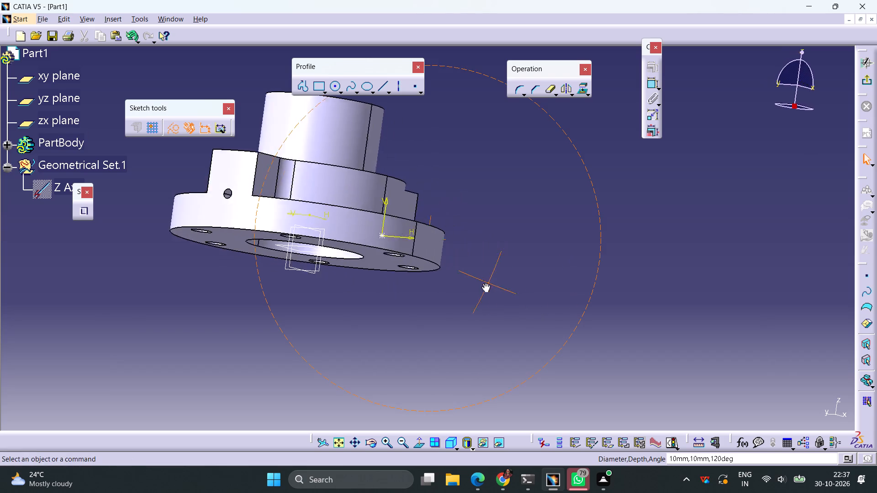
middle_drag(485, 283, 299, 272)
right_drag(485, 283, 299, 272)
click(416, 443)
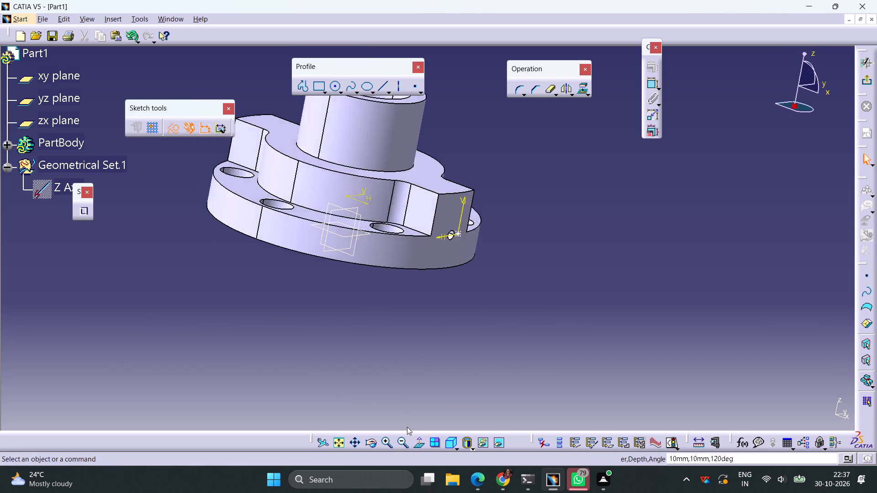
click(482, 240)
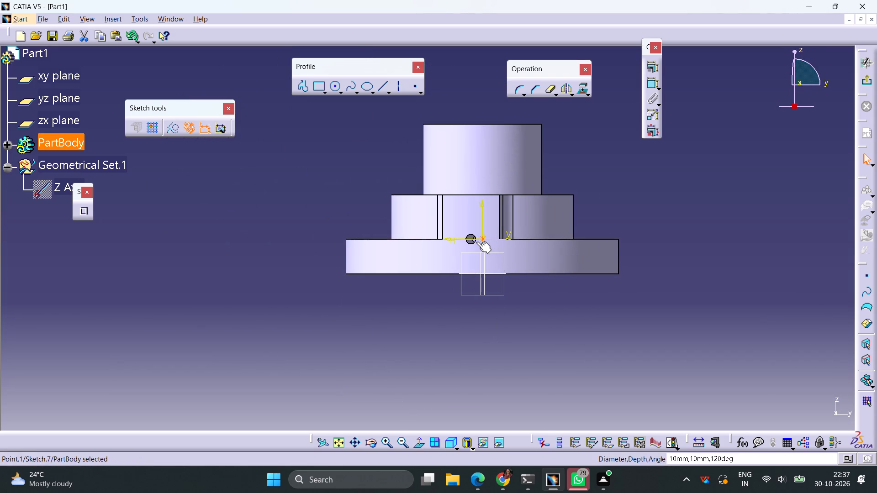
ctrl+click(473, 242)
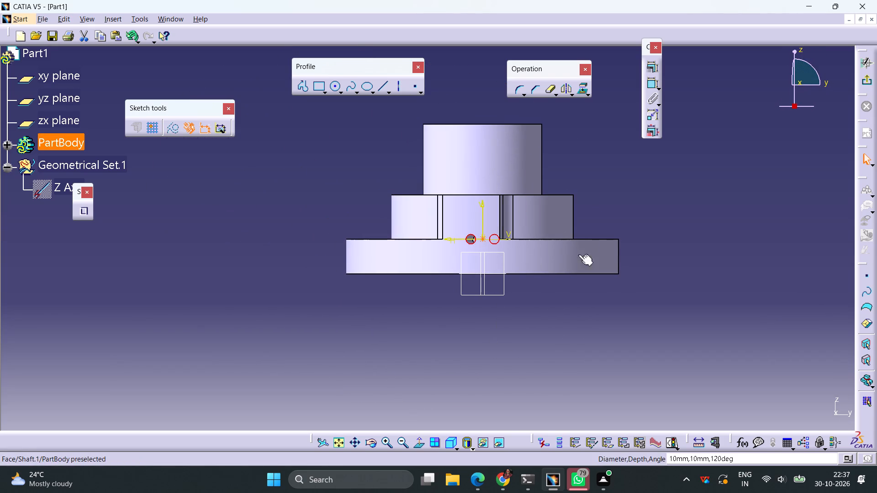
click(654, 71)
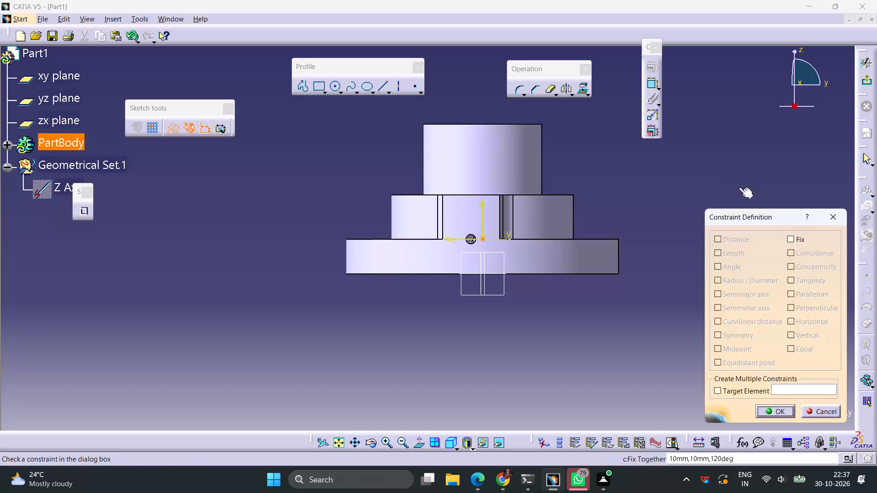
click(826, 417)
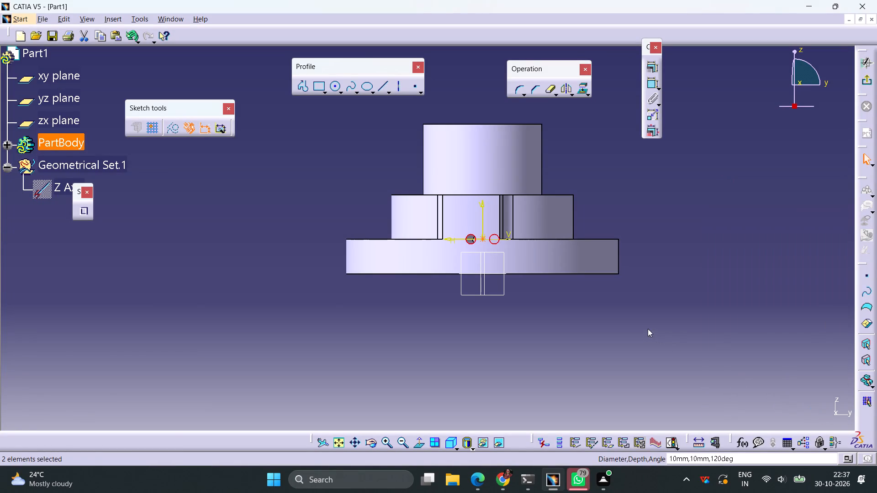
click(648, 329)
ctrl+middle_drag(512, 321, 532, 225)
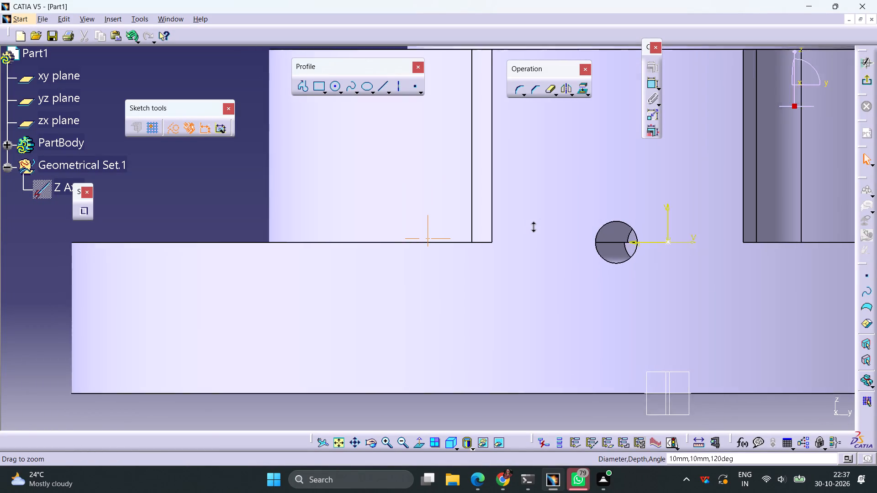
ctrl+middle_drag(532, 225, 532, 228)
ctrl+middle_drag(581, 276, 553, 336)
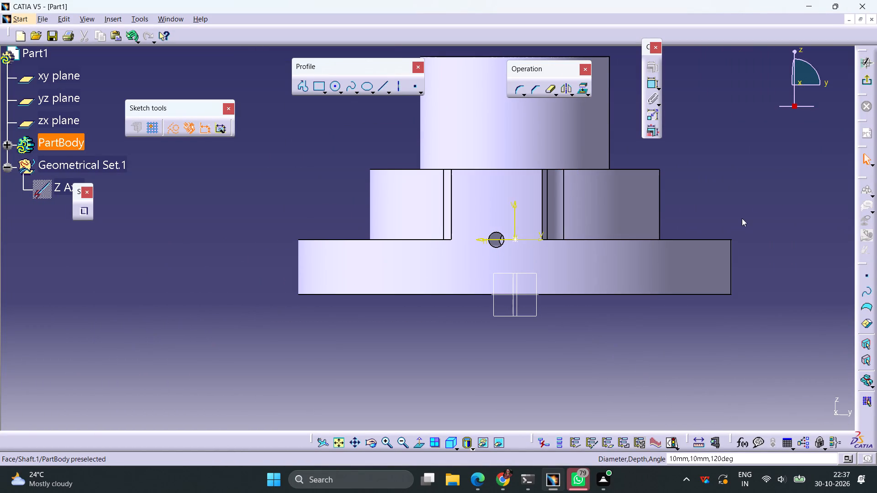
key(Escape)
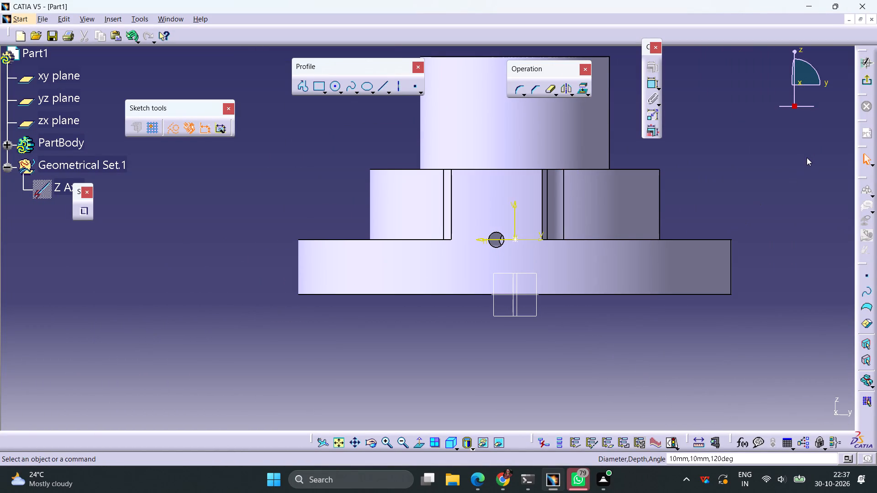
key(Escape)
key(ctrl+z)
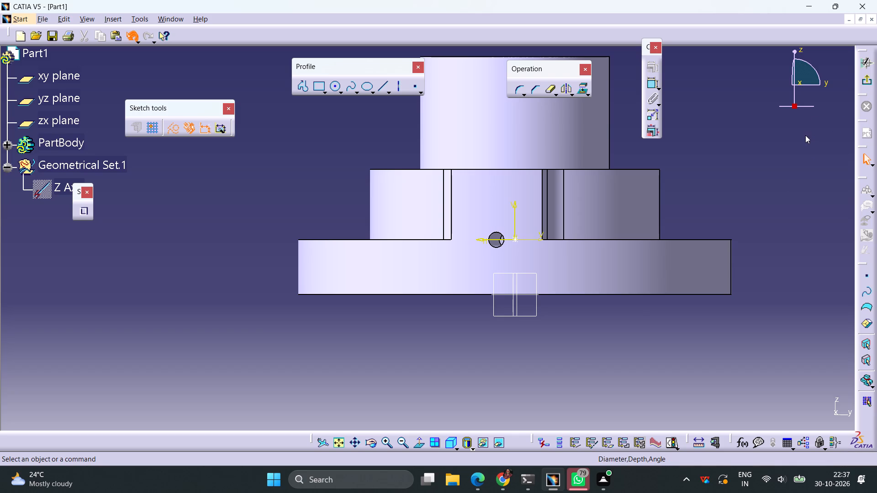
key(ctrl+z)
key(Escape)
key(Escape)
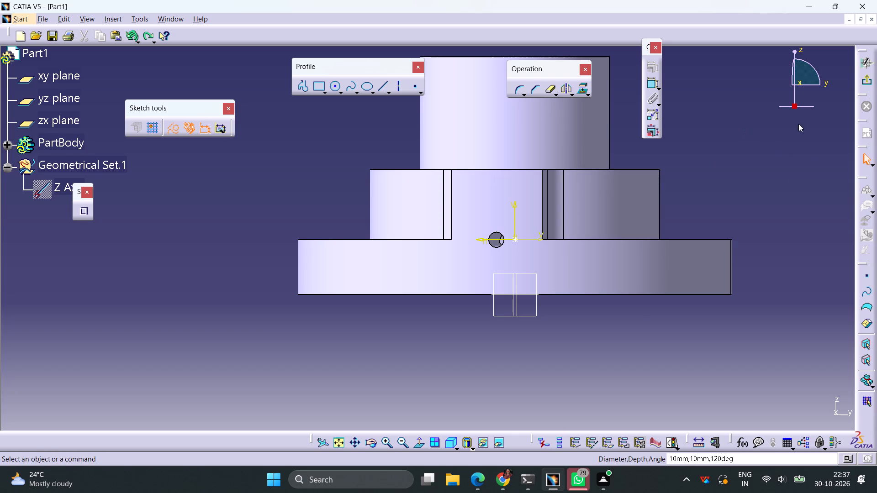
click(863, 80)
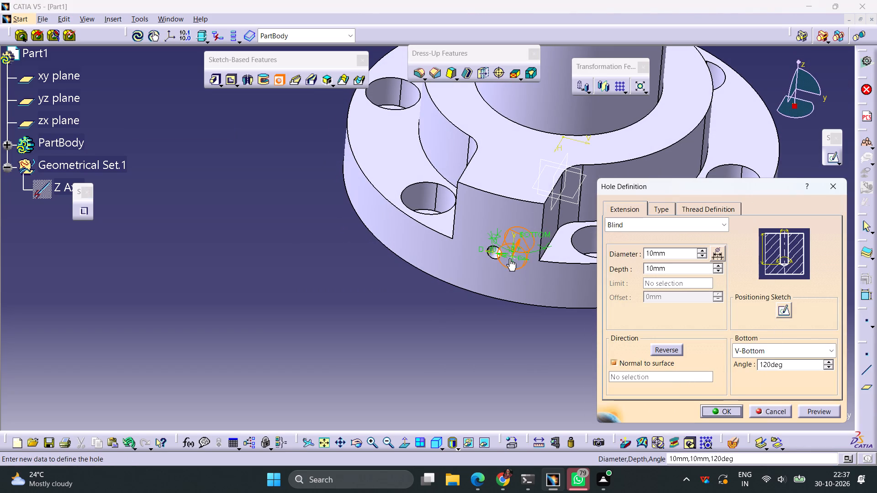
Move the new hole's preview so its centre lies over the 5 mm cross hole in the lug.
drag(512, 257, 493, 255)
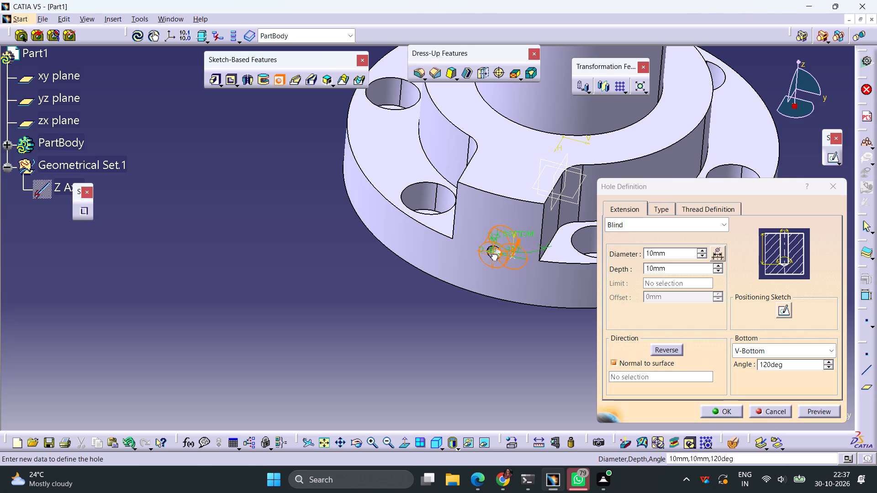
drag(493, 255, 493, 253)
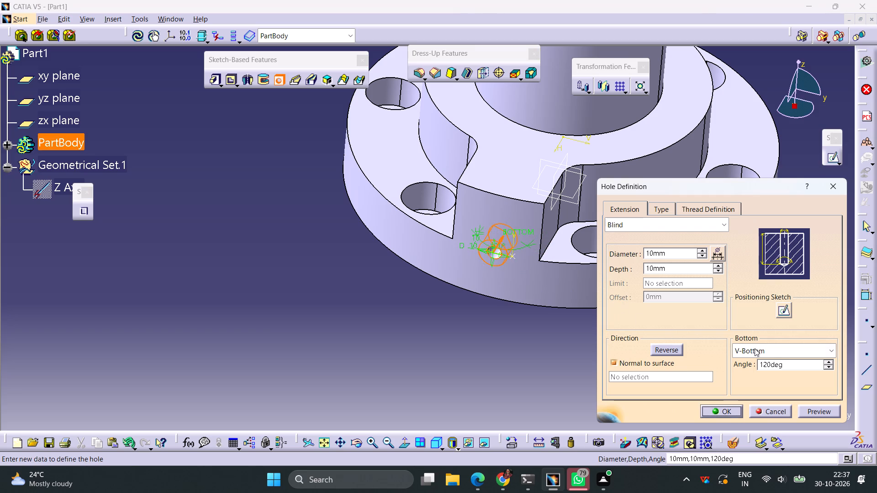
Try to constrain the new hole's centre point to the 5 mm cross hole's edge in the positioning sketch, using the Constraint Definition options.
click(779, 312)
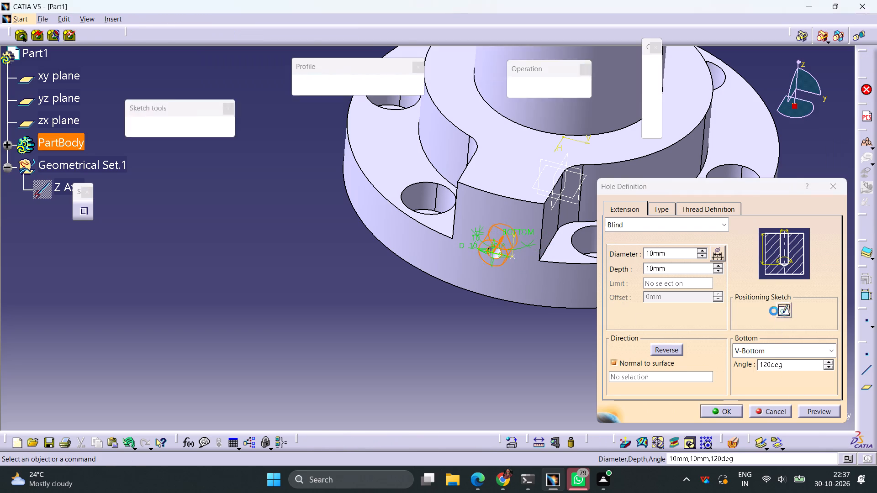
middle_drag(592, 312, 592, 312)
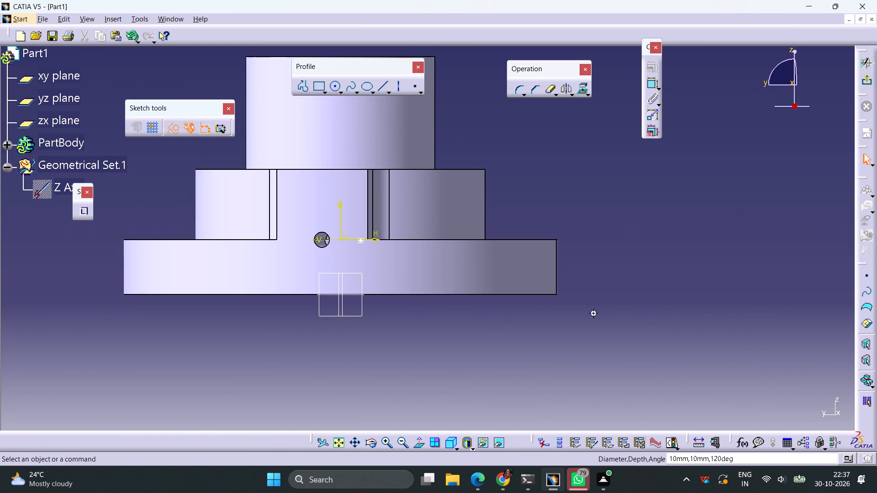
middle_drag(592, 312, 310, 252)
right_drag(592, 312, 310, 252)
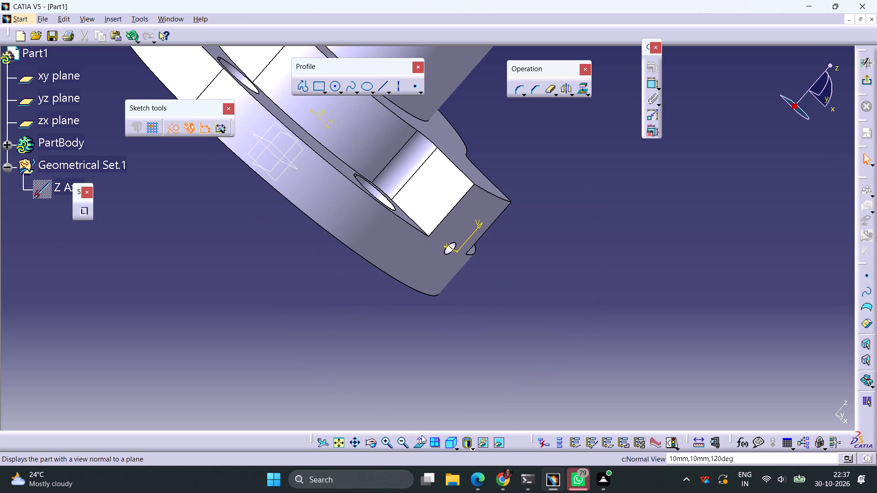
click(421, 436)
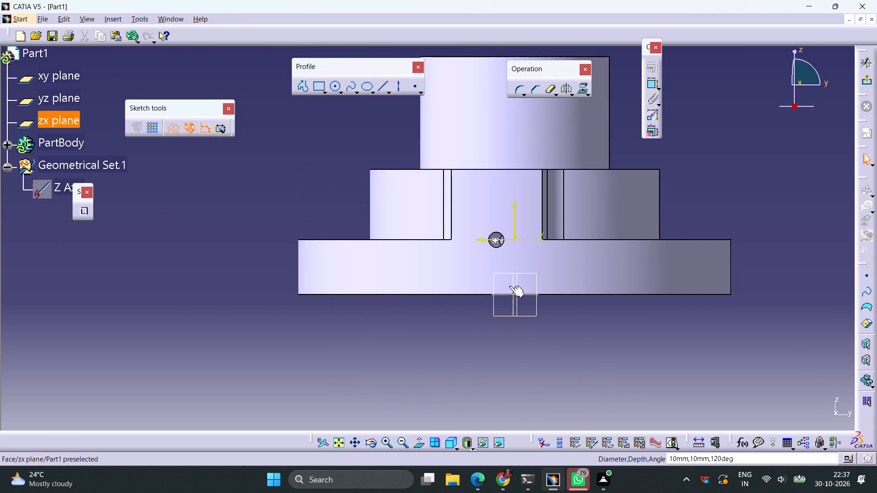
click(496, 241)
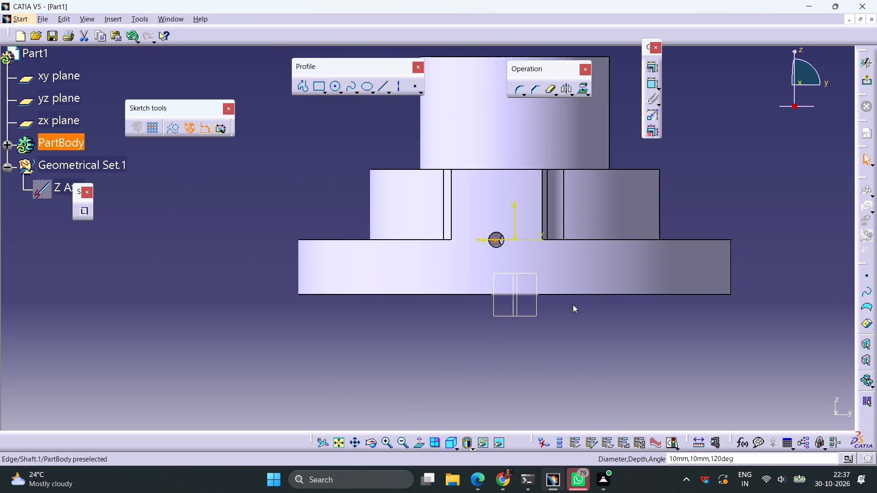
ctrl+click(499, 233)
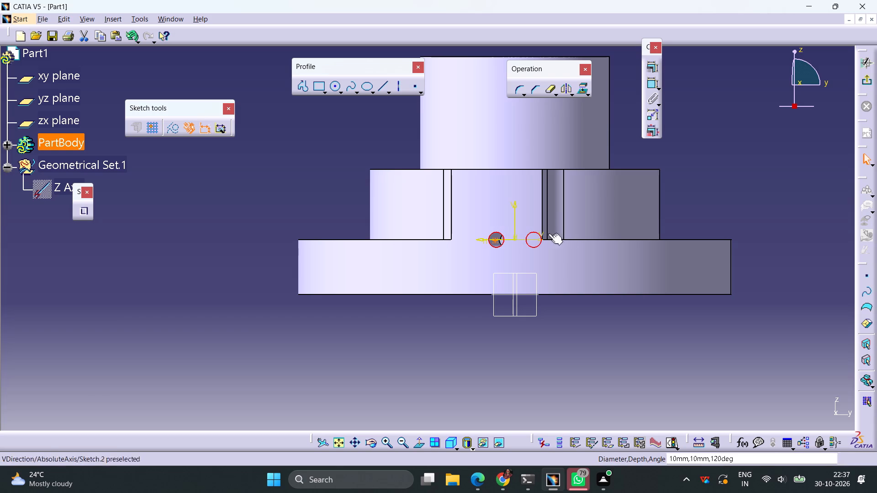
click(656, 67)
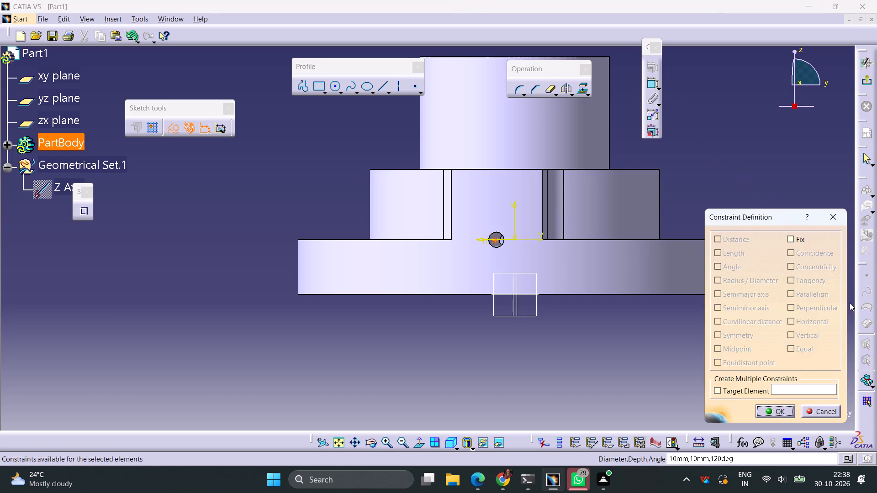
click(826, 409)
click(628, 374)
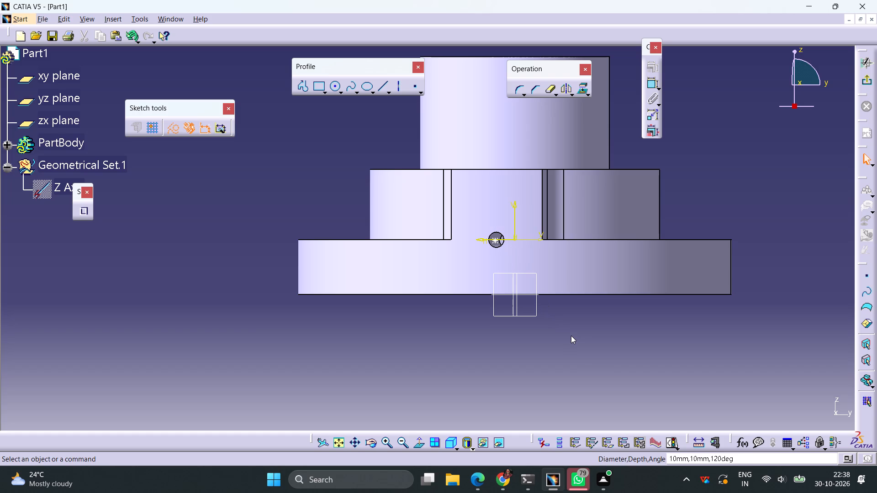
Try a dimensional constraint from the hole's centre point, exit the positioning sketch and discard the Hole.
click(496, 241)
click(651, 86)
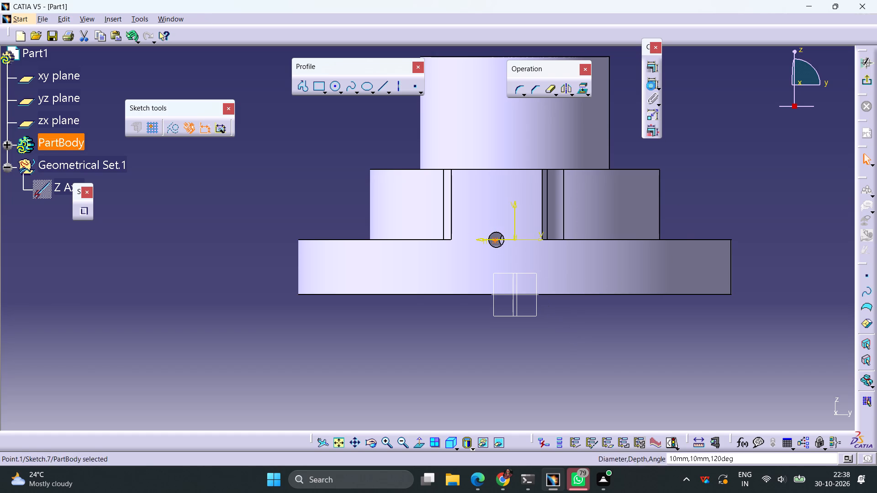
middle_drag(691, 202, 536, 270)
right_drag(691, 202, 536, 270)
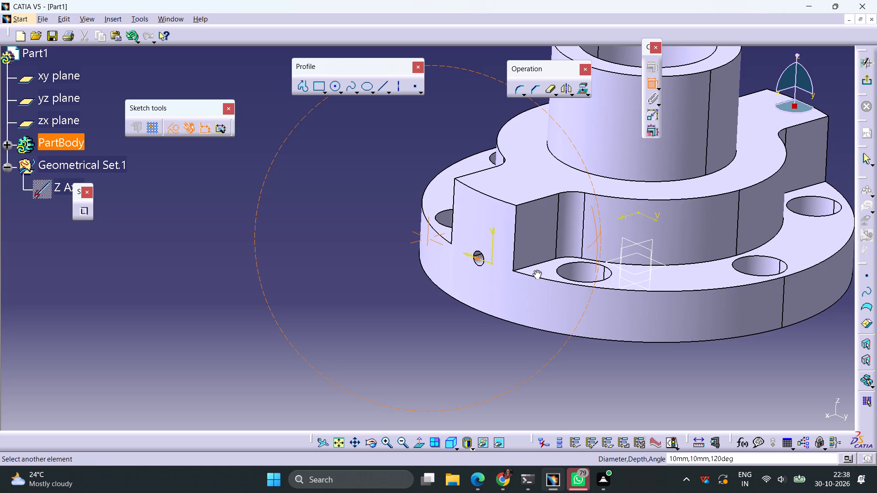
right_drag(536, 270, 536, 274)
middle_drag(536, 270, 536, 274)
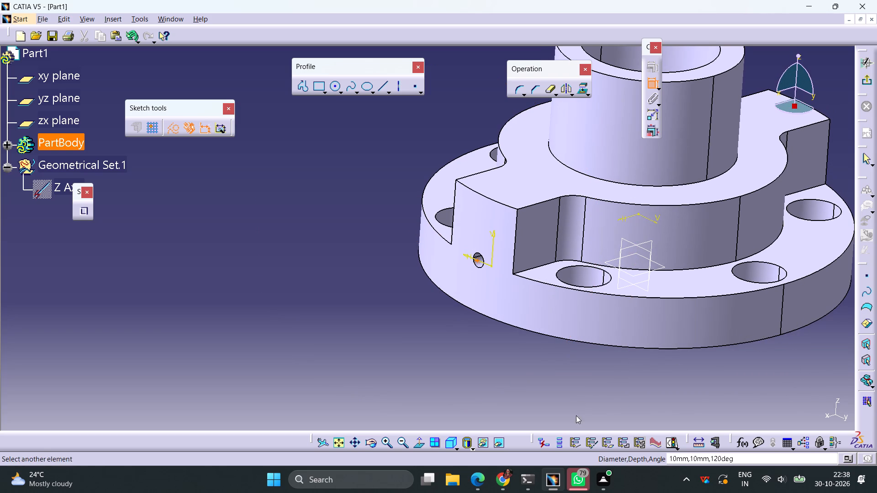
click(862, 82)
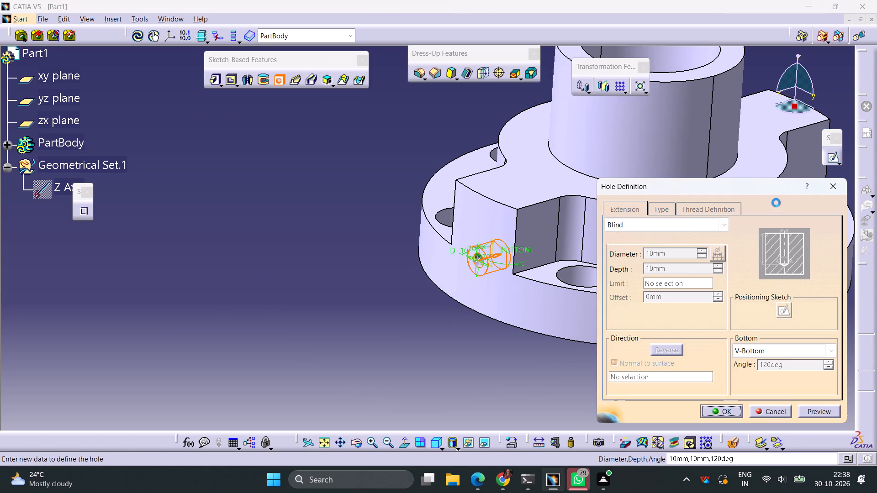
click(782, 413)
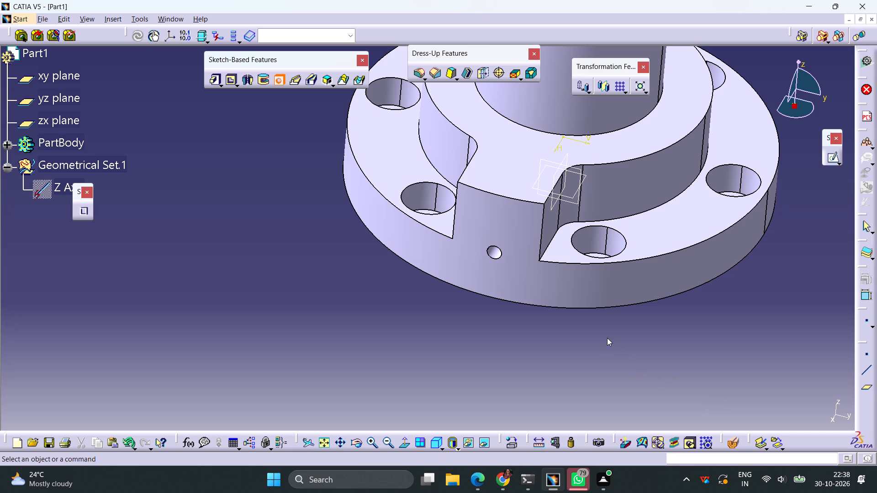
Create a reference plane offset 142/2 (71 mm) from the yz plane, in front of the lug.
click(575, 201)
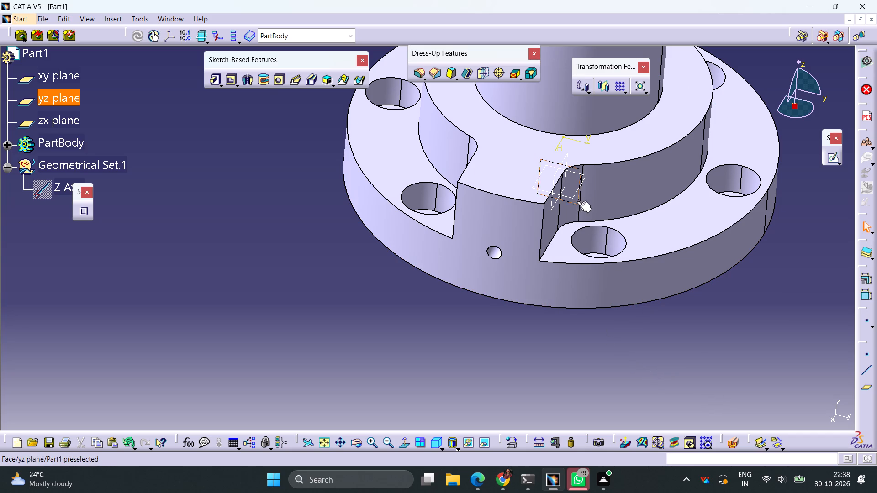
click(866, 388)
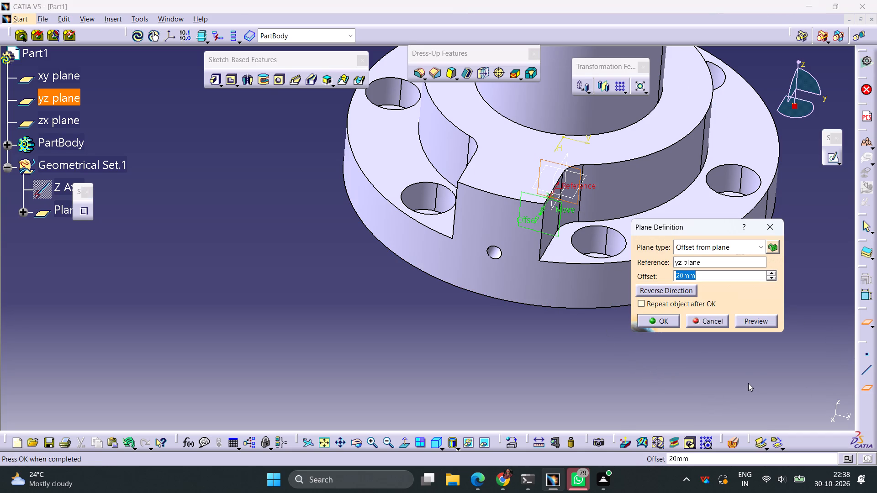
text(142/2)
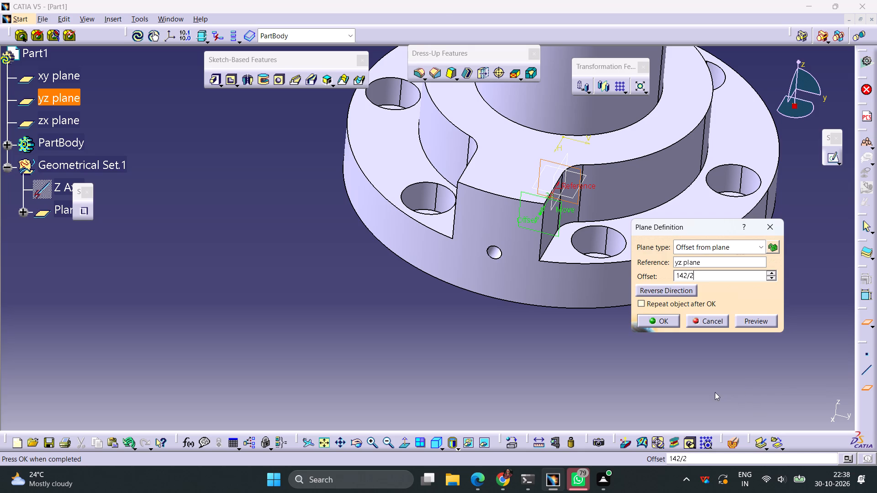
click(715, 392)
middle_drag(663, 380, 486, 319)
right_drag(662, 380, 486, 319)
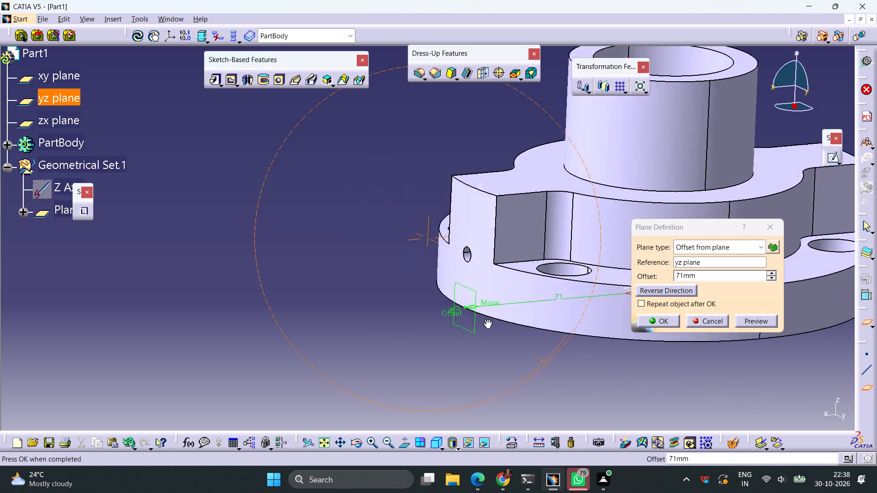
middle_drag(486, 319, 497, 362)
right_drag(486, 319, 497, 362)
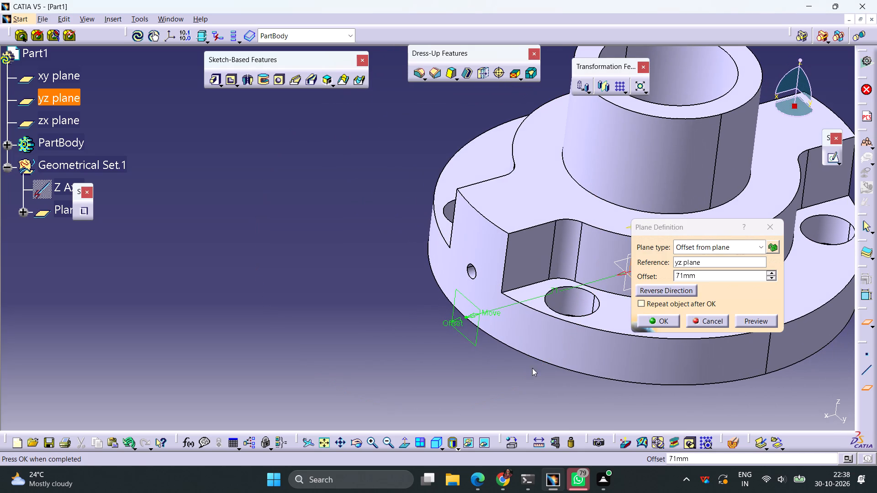
click(665, 323)
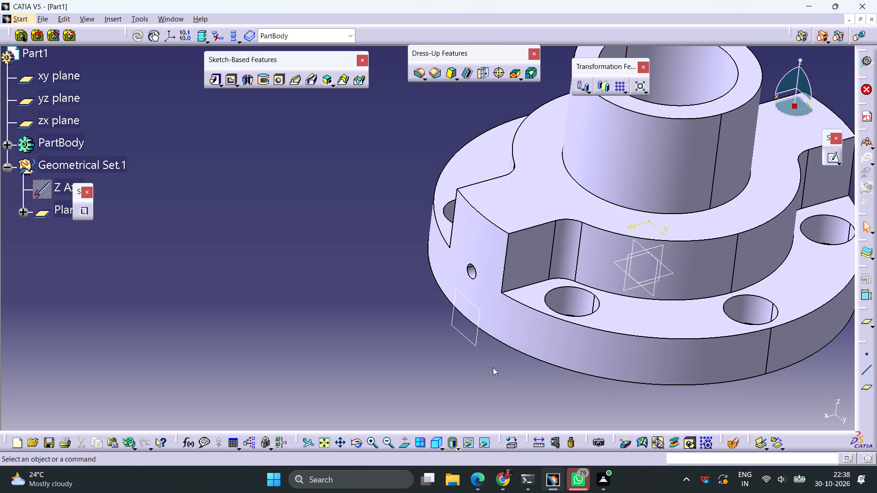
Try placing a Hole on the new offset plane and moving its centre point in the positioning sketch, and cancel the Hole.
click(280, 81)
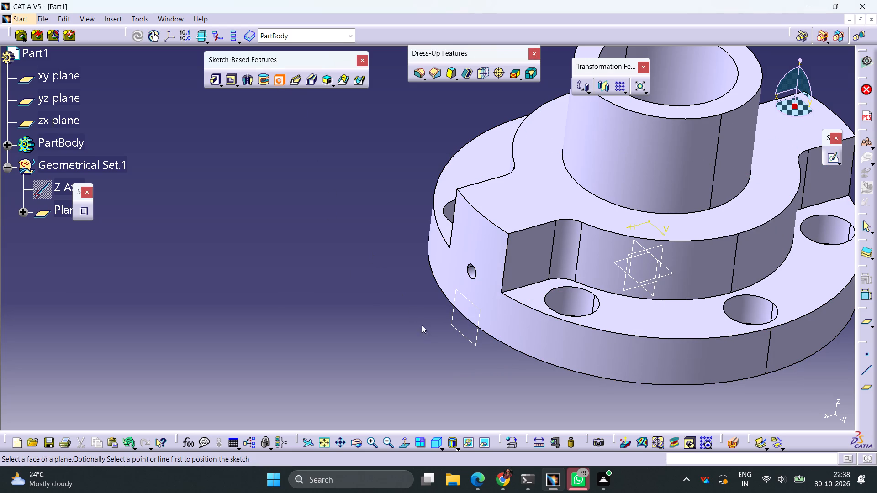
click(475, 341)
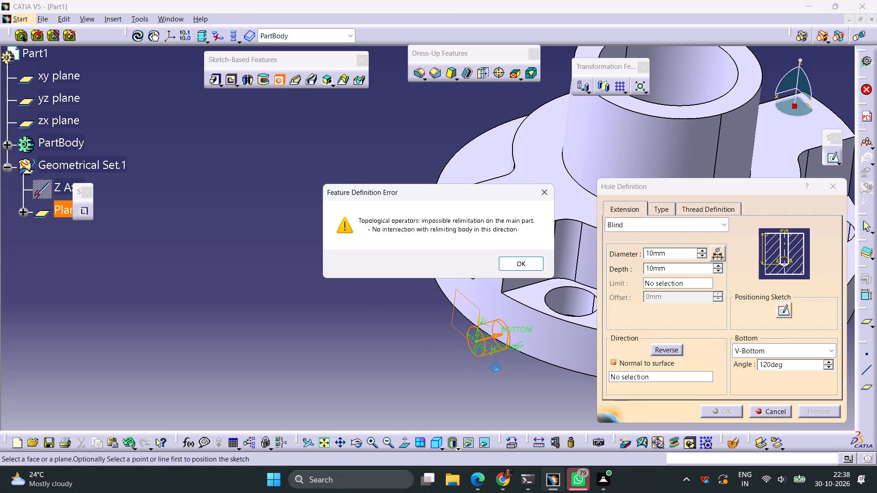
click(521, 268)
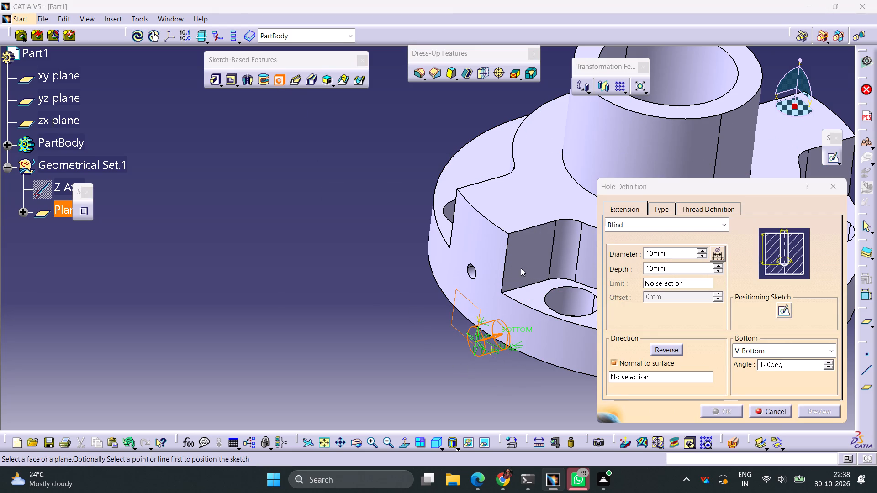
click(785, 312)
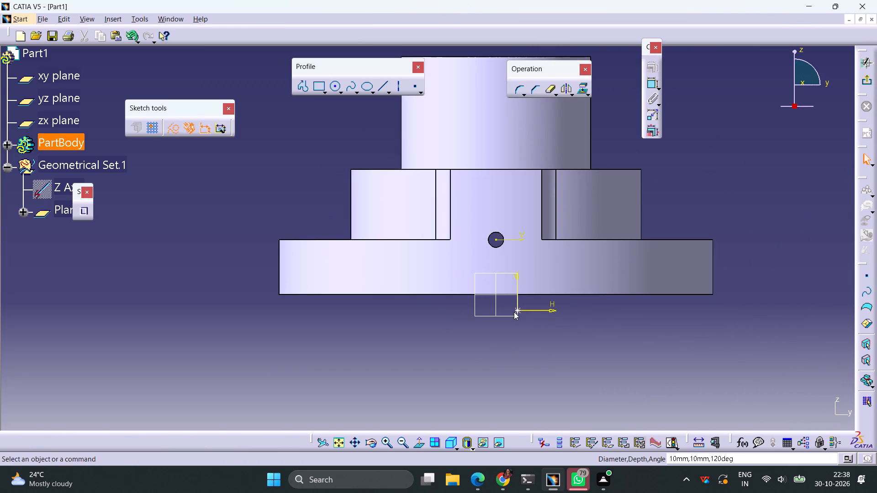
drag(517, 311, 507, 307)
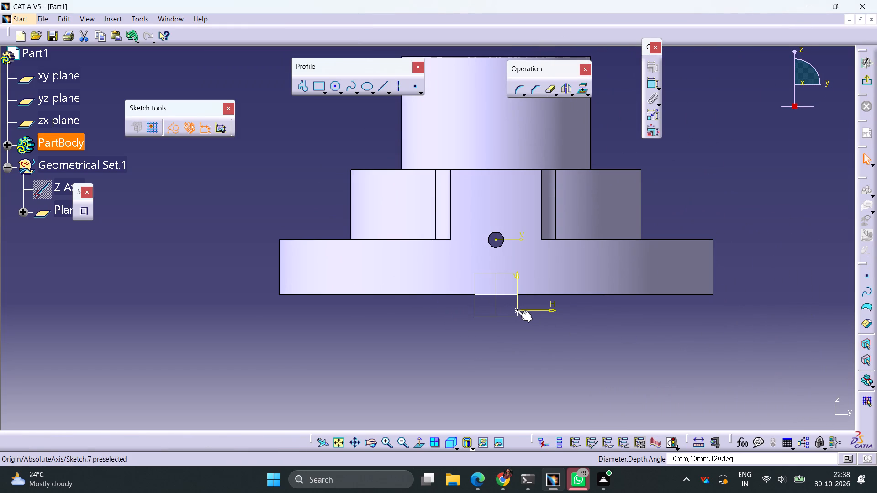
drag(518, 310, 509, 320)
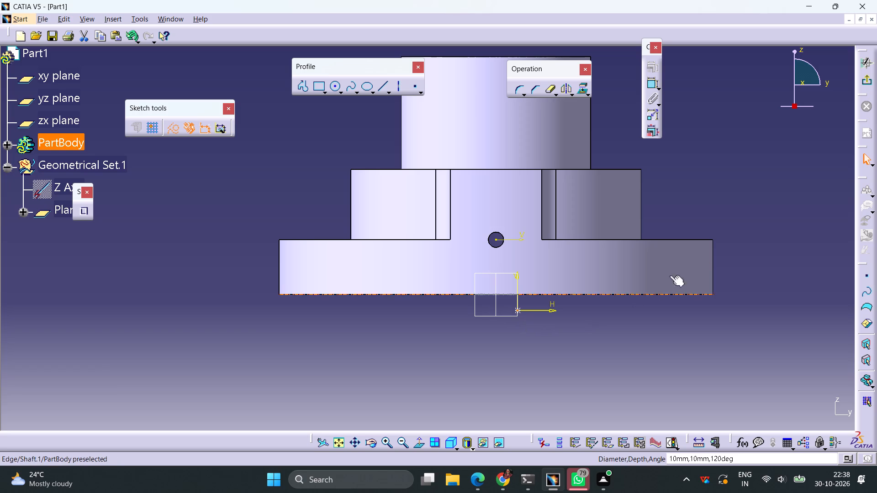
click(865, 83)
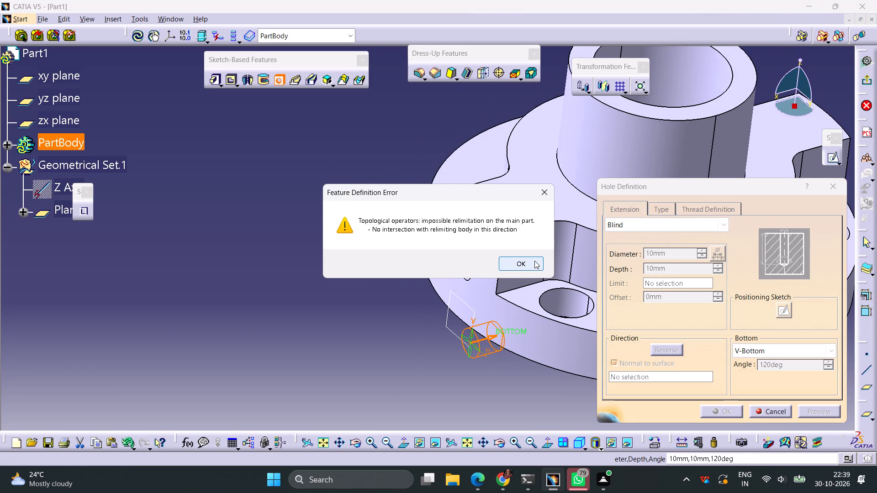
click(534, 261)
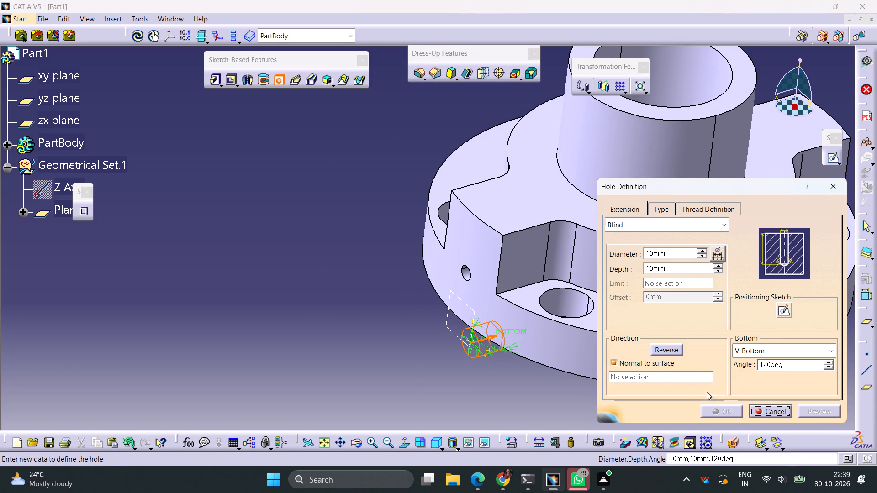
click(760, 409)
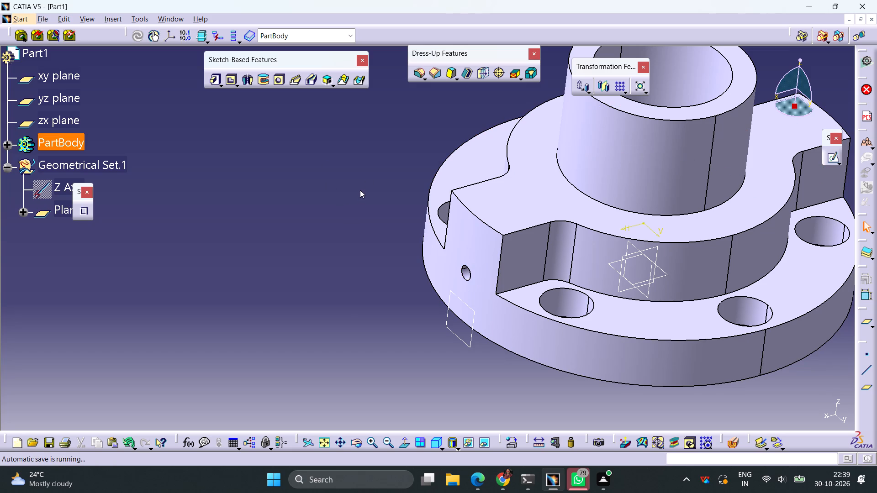
Start a Hole on the lug's outer face at the 5 mm cross hole and inspect its centre in the positioning sketch.
click(278, 82)
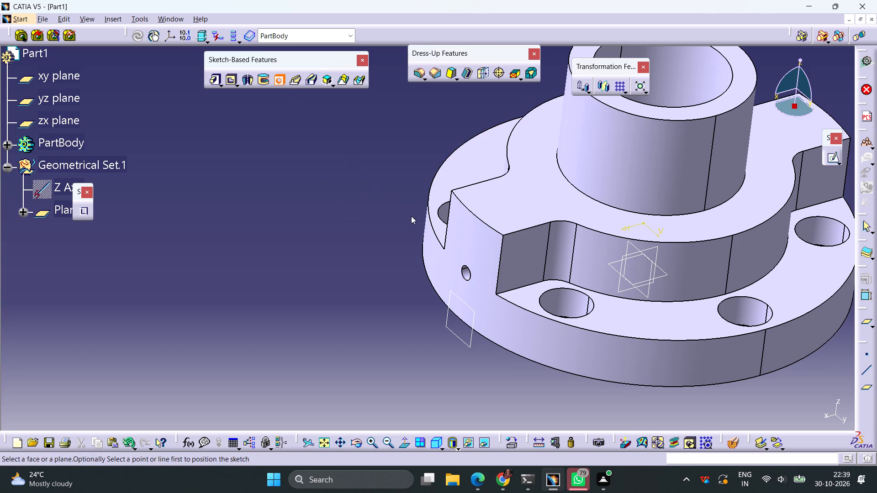
click(469, 251)
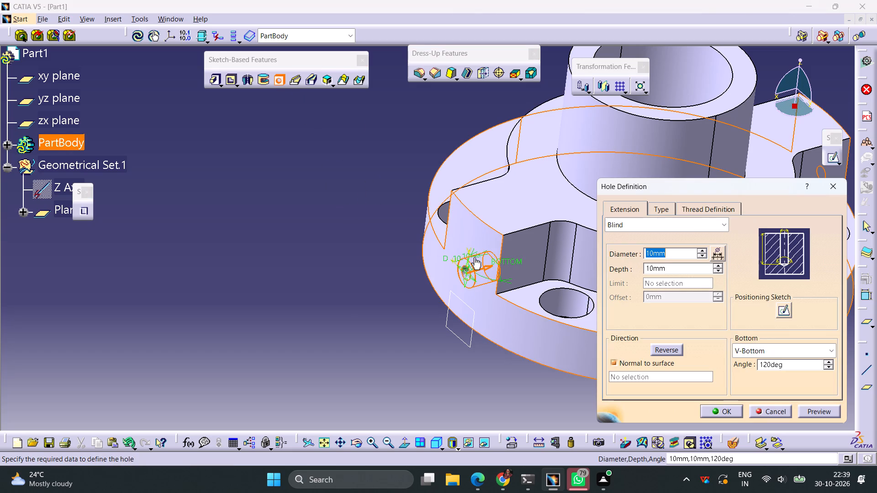
click(781, 315)
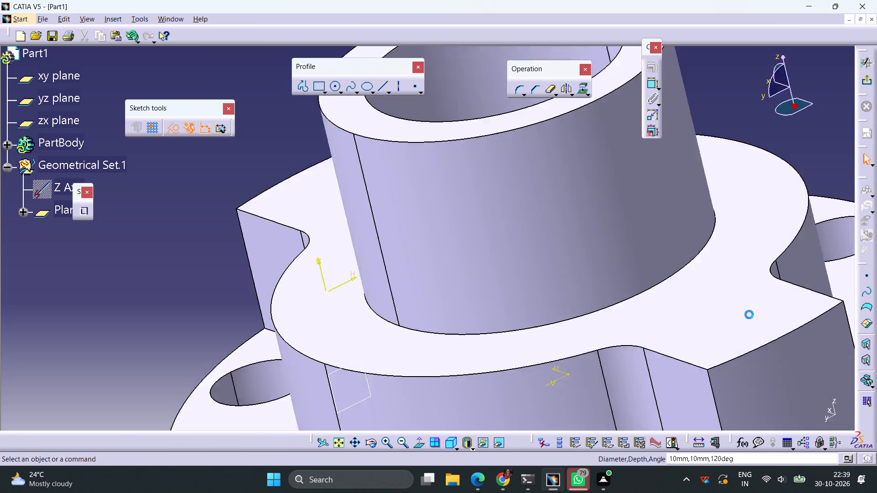
middle_drag(655, 291, 275, 226)
right_drag(655, 291, 275, 226)
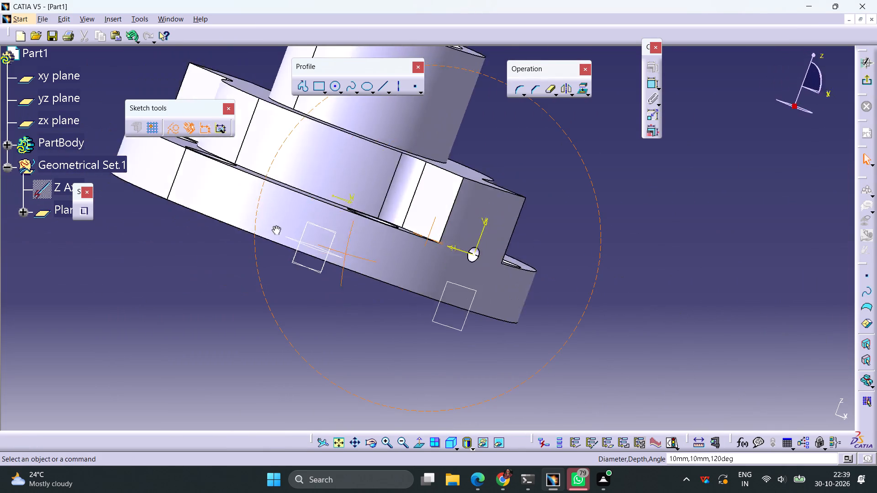
right_drag(275, 226, 235, 185)
middle_drag(275, 226, 235, 185)
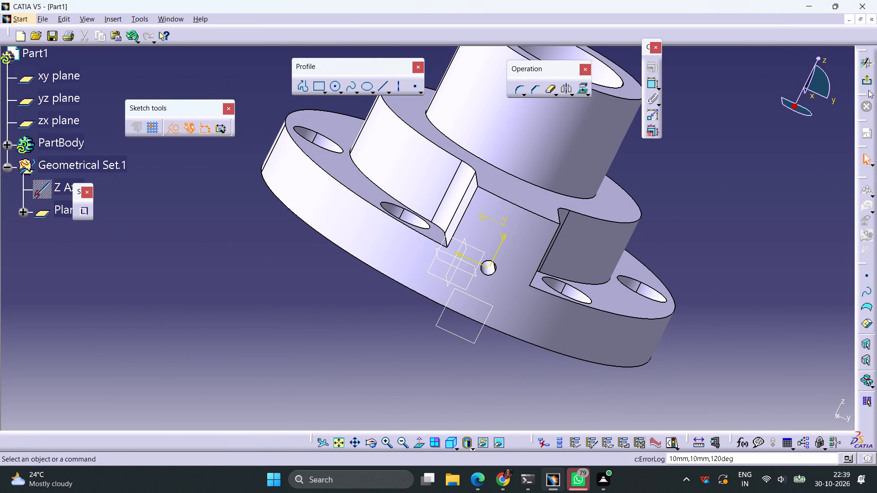
click(866, 86)
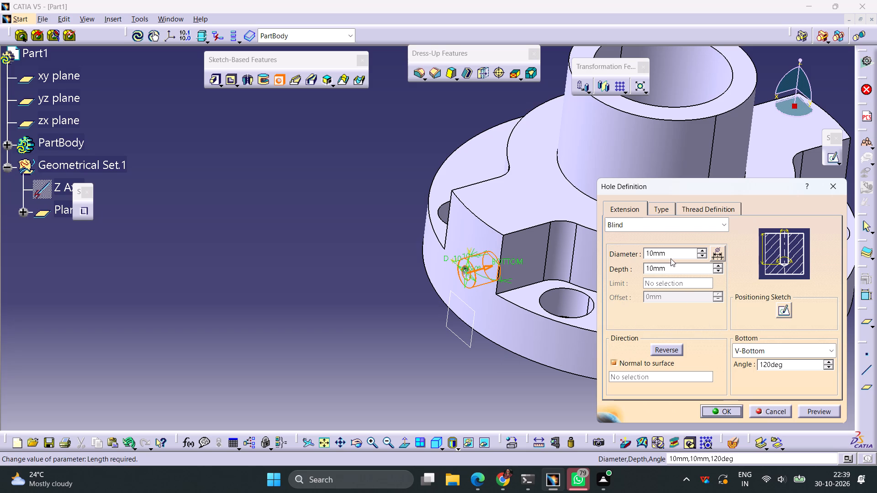
Set the blind hole's diameter to 12 mm and its depth to 32 mm.
drag(671, 253, 634, 253)
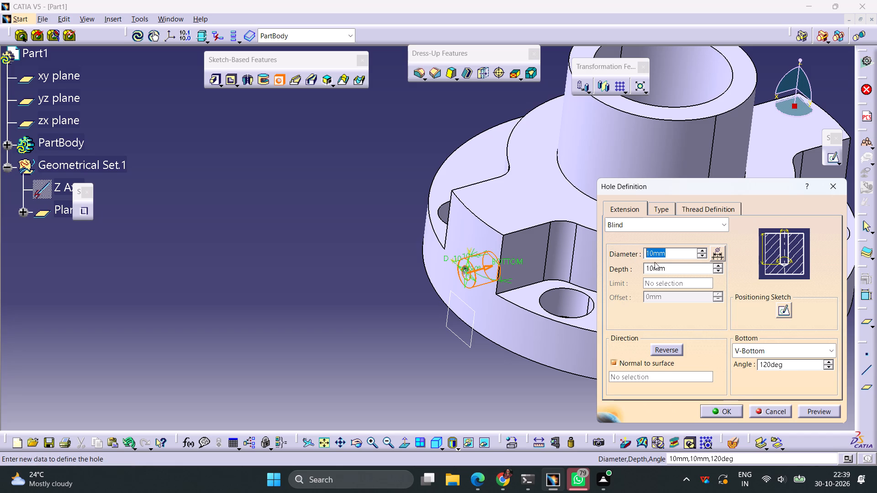
text(12)
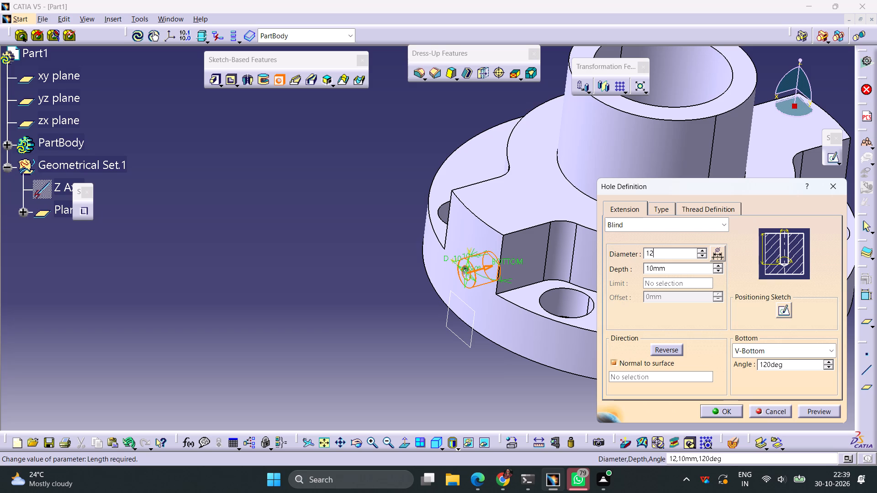
click(674, 269)
drag(672, 269, 642, 265)
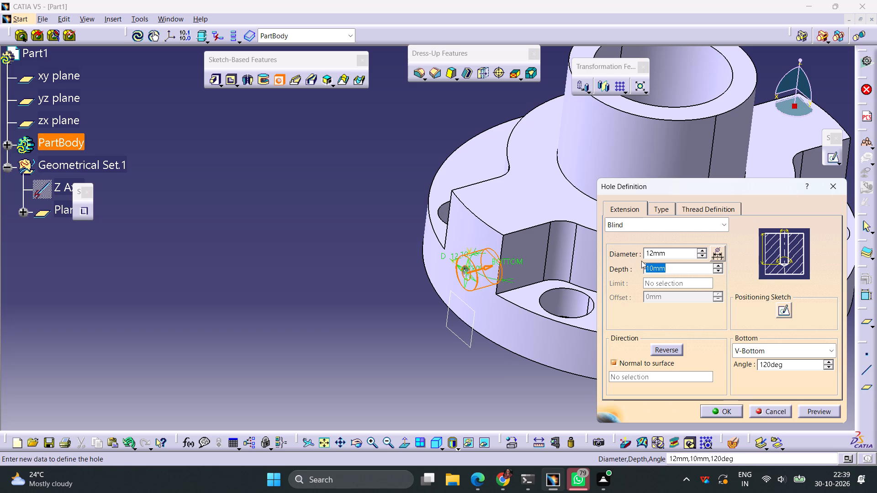
text(32)
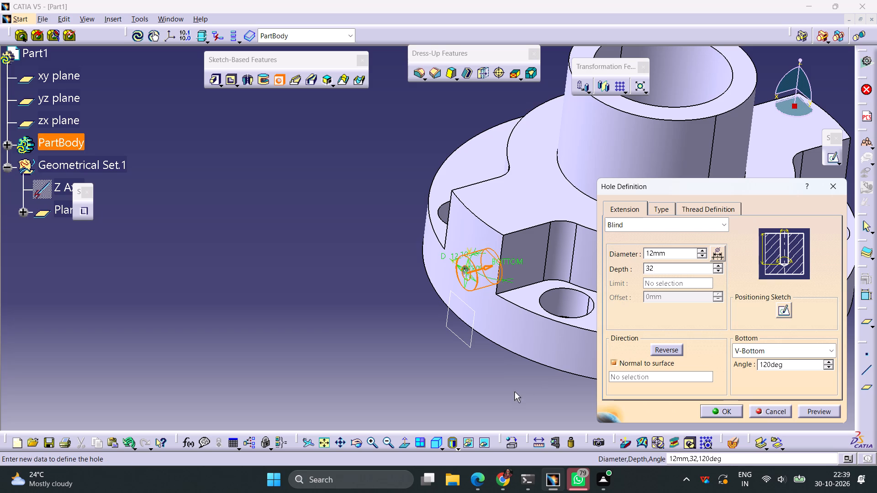
click(514, 392)
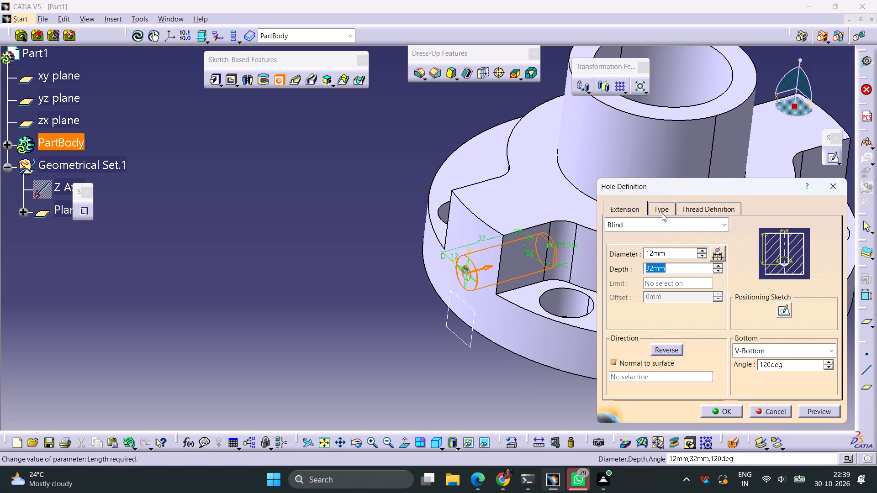
Make the hole counterbored with a 20 mm counterbore diameter and 32-25 (7 mm) counterbore depth, and create it.
click(662, 213)
click(670, 226)
click(648, 261)
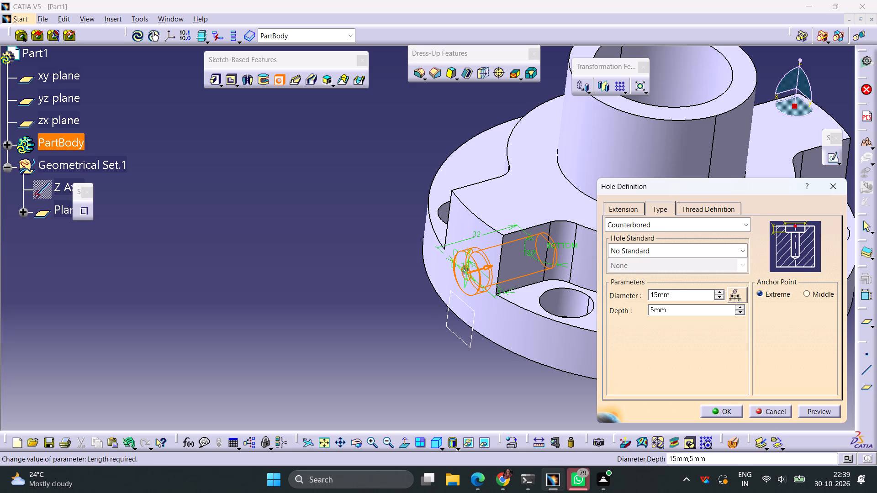
drag(674, 294, 636, 295)
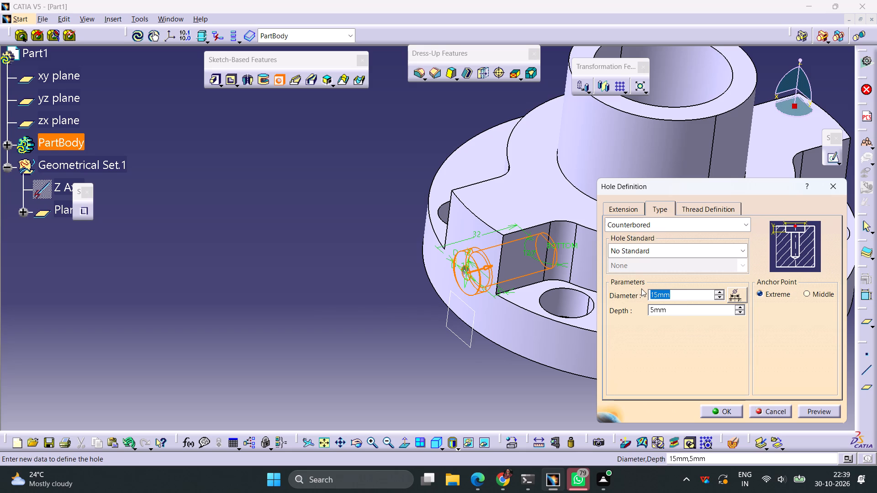
text(20)
drag(671, 312, 640, 315)
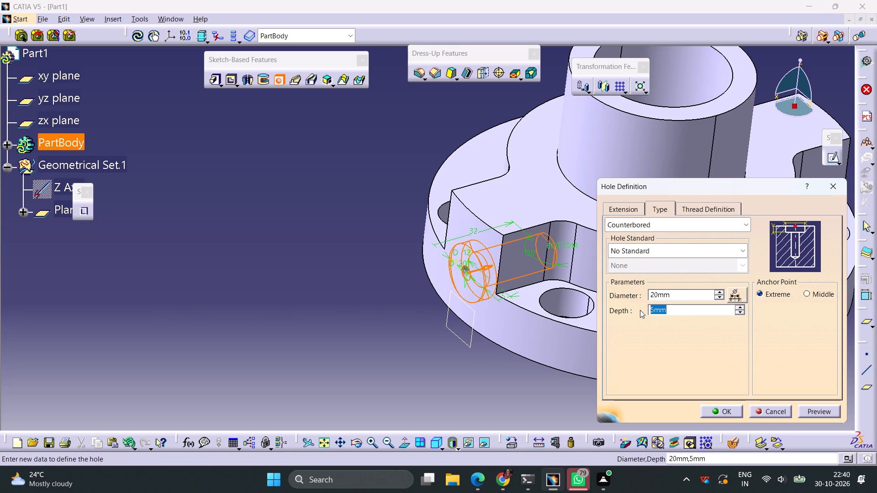
text(32-25)
click(539, 404)
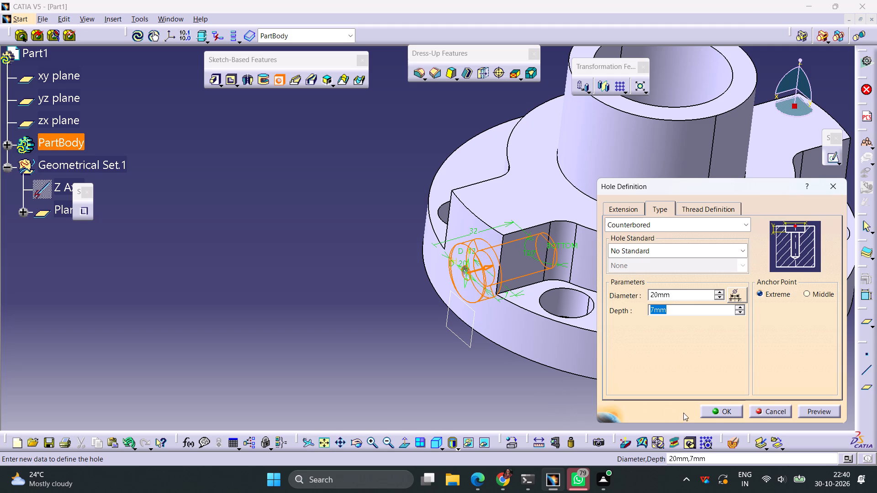
click(724, 411)
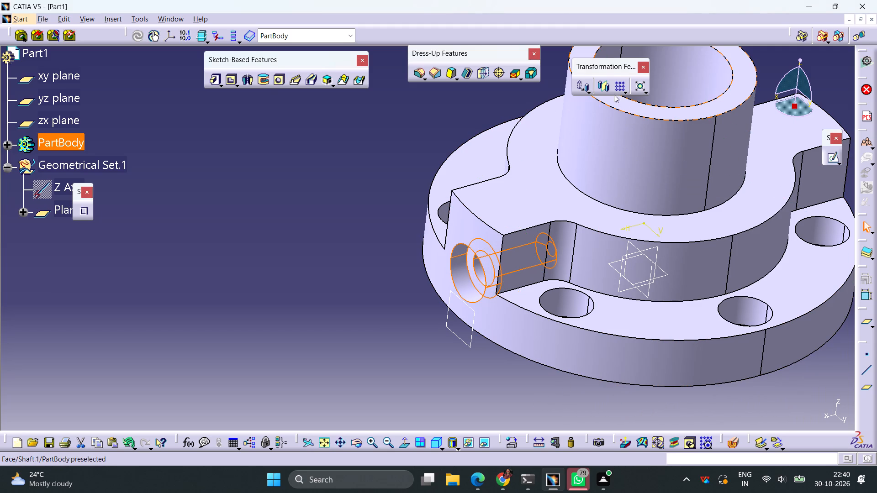
Mirror the counterbored lug hole about the yz plane onto the opposite lug.
click(601, 88)
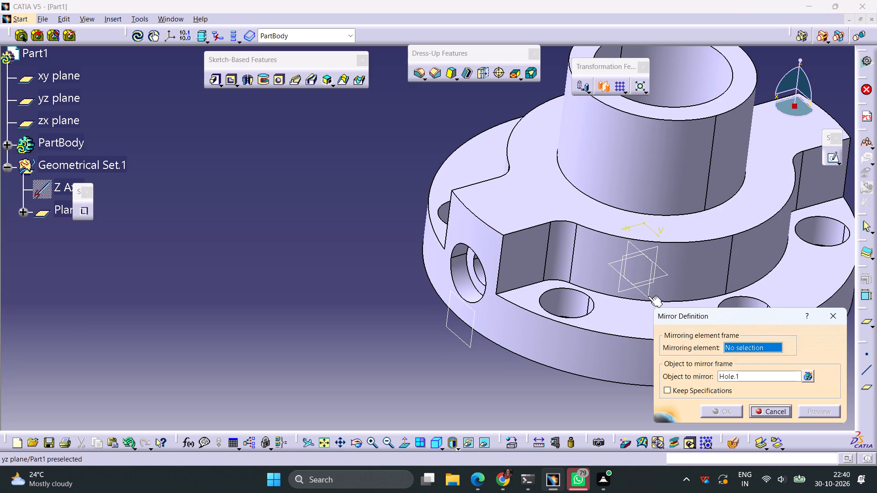
ctrl+middle_drag(602, 278, 584, 325)
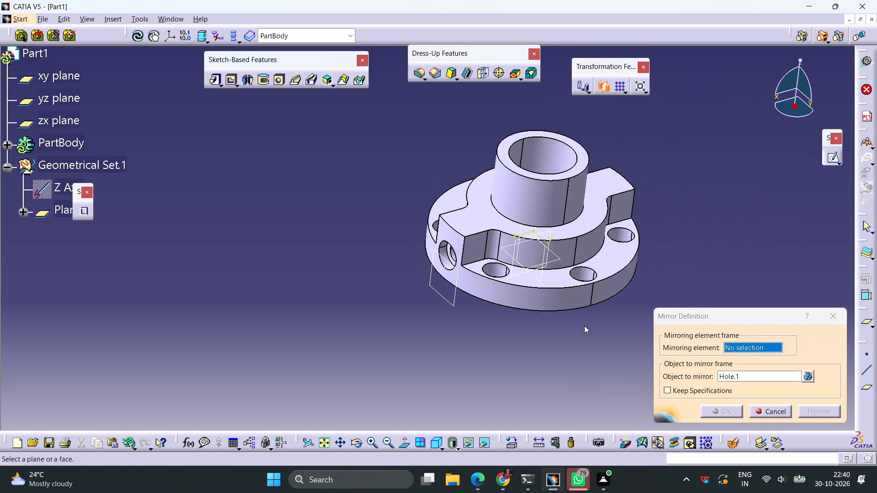
click(541, 280)
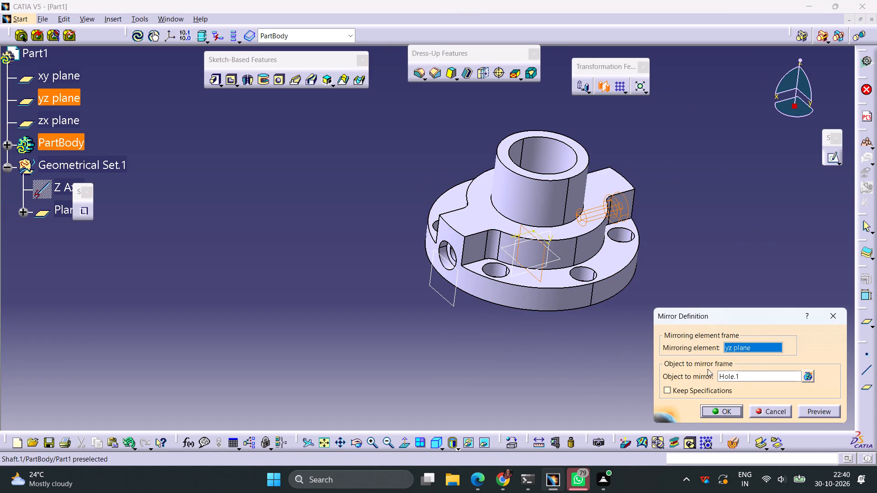
click(724, 413)
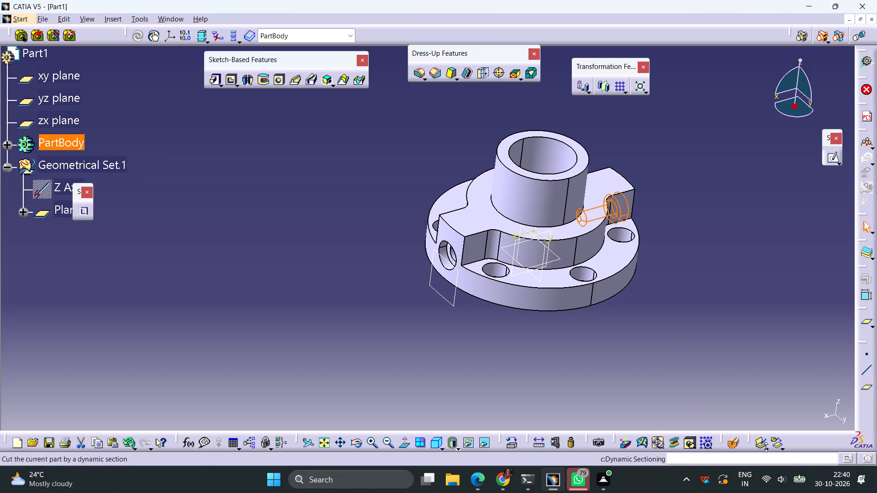
Examine both counterbored lug holes in a dynamic section through the hub's axis, and restore the full view.
click(734, 443)
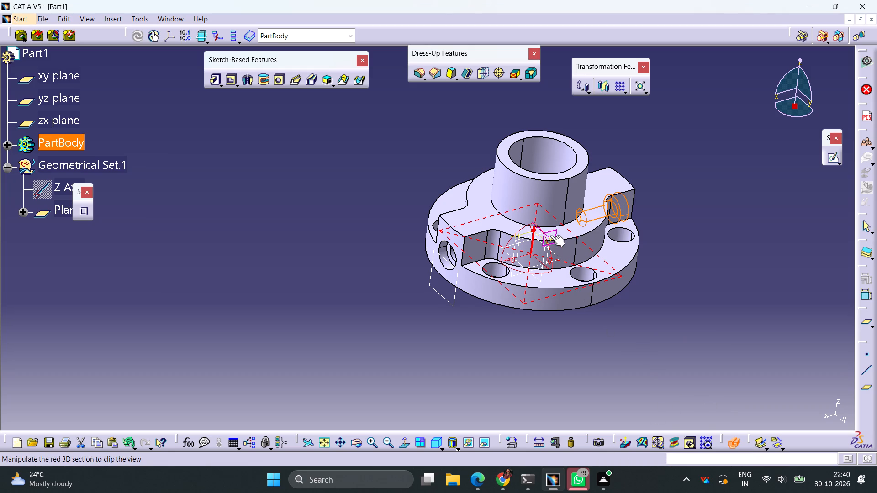
click(546, 231)
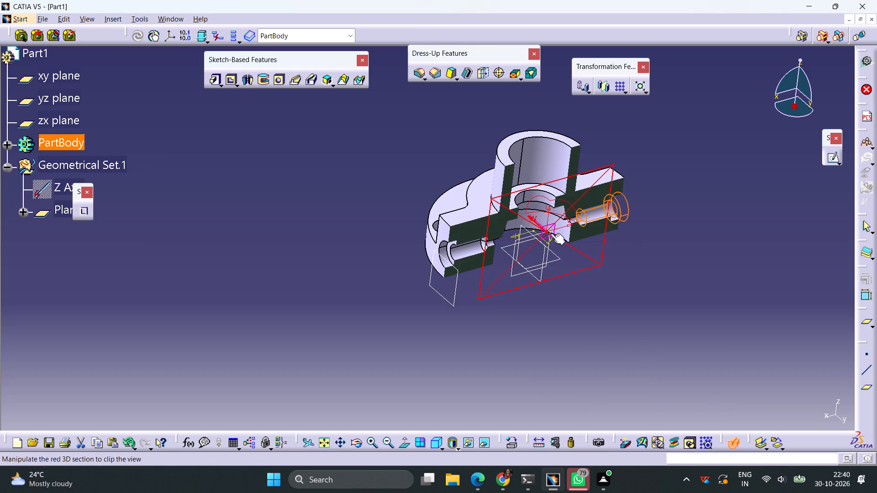
middle_drag(578, 317, 480, 246)
right_drag(580, 318, 480, 246)
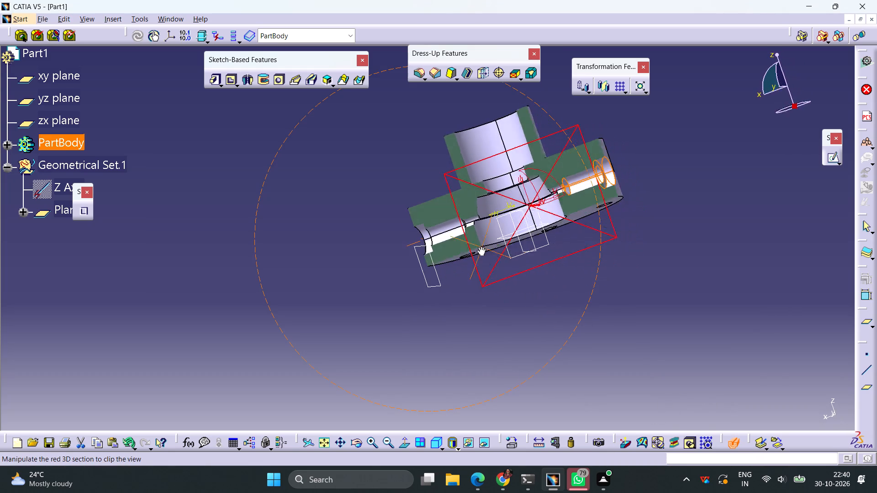
right_drag(480, 246, 534, 288)
middle_drag(480, 246, 534, 288)
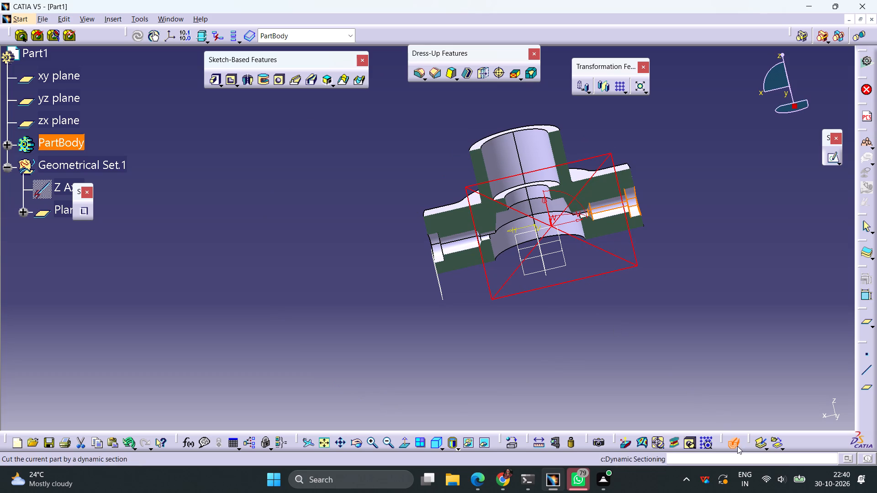
click(736, 445)
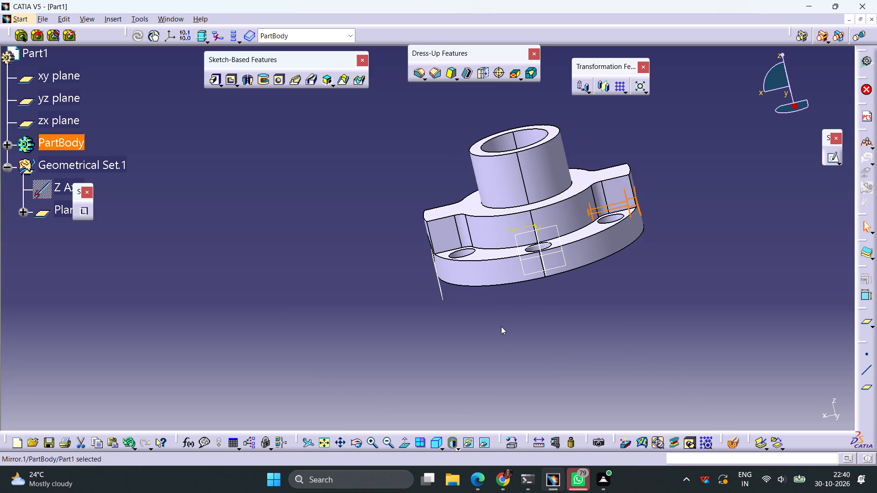
middle_drag(497, 327, 576, 315)
right_drag(497, 327, 576, 315)
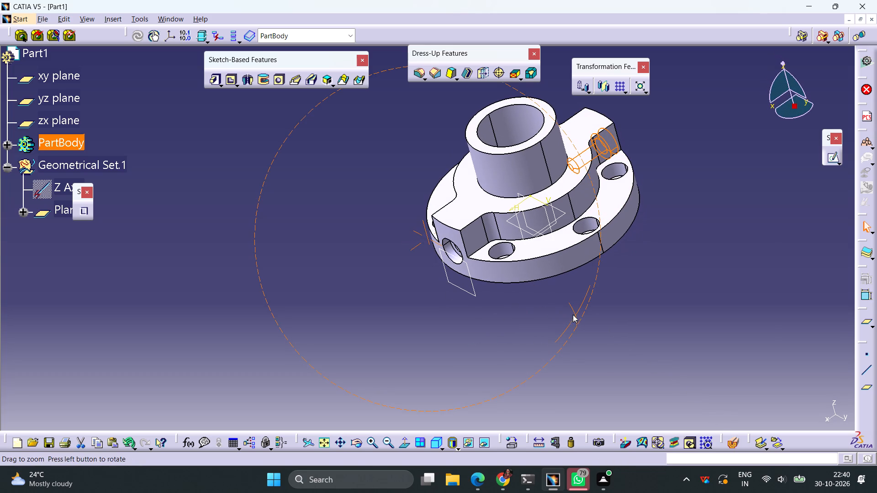
middle_drag(567, 309, 574, 339)
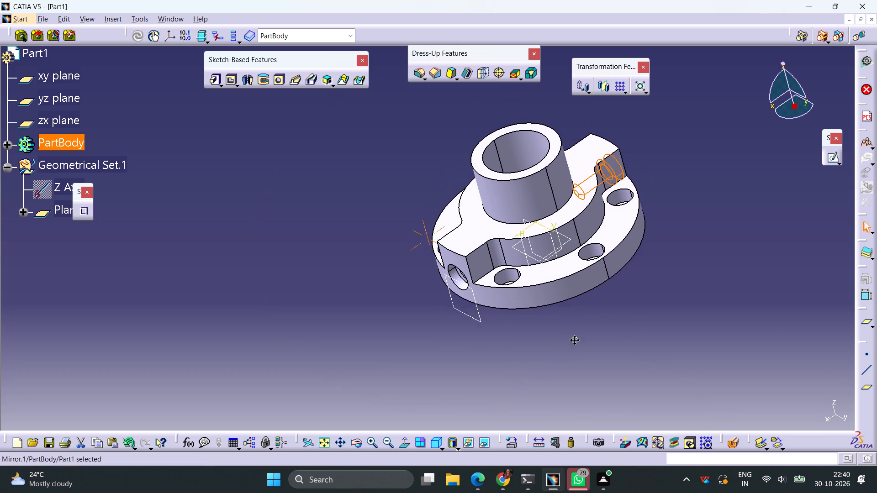
middle_drag(574, 339, 578, 355)
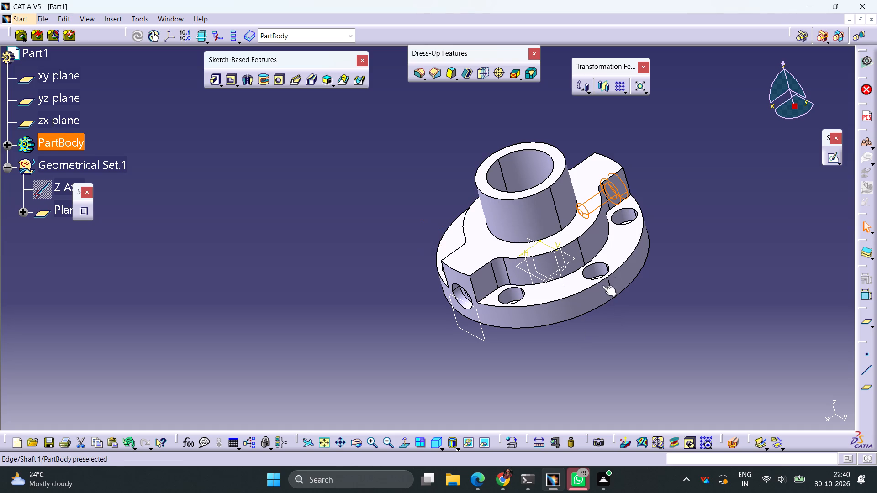
Sketch a small circle on the top face joining the lugs, centred on the vertical axis between the boss and the face's outer edge.
click(577, 232)
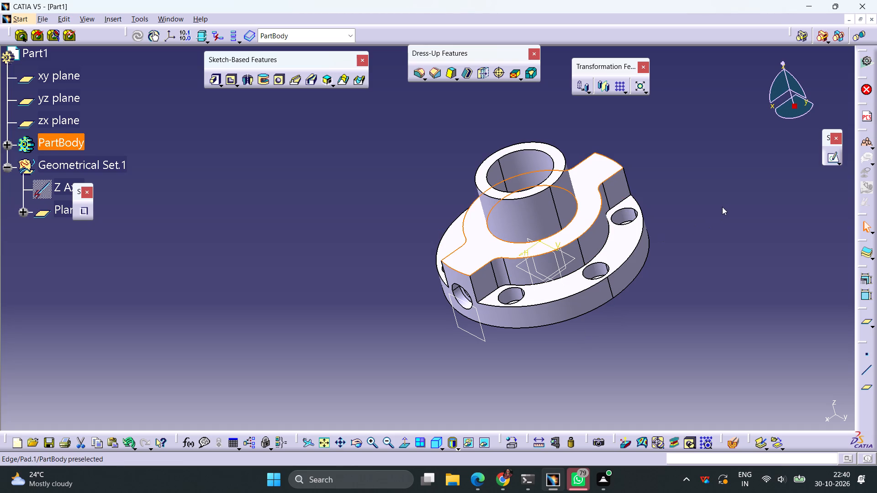
click(828, 162)
middle_drag(594, 200, 615, 220)
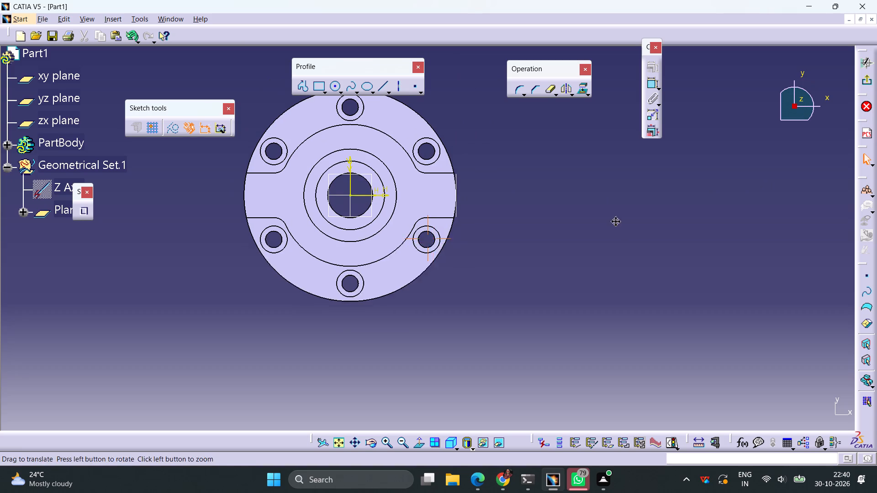
middle_drag(615, 220, 639, 257)
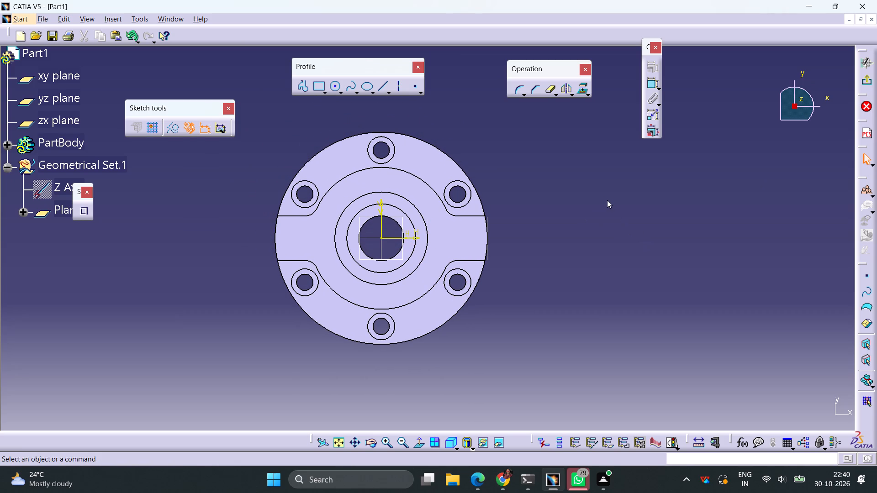
click(333, 88)
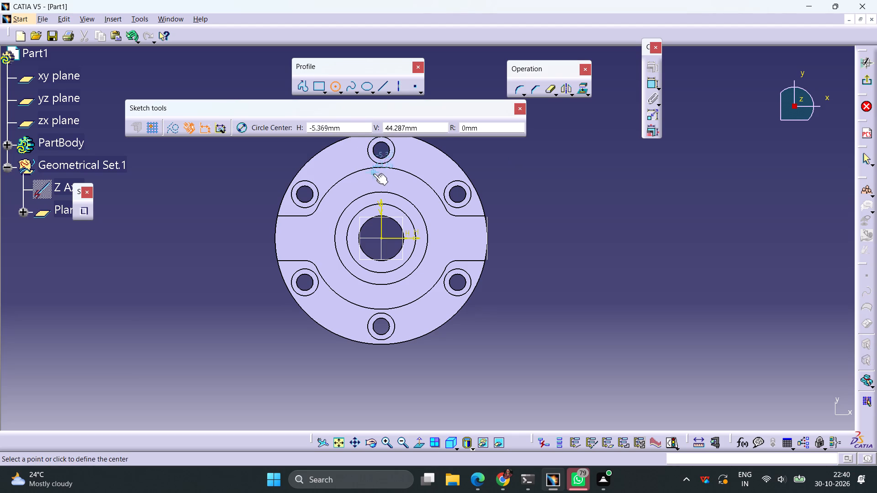
click(382, 181)
click(385, 177)
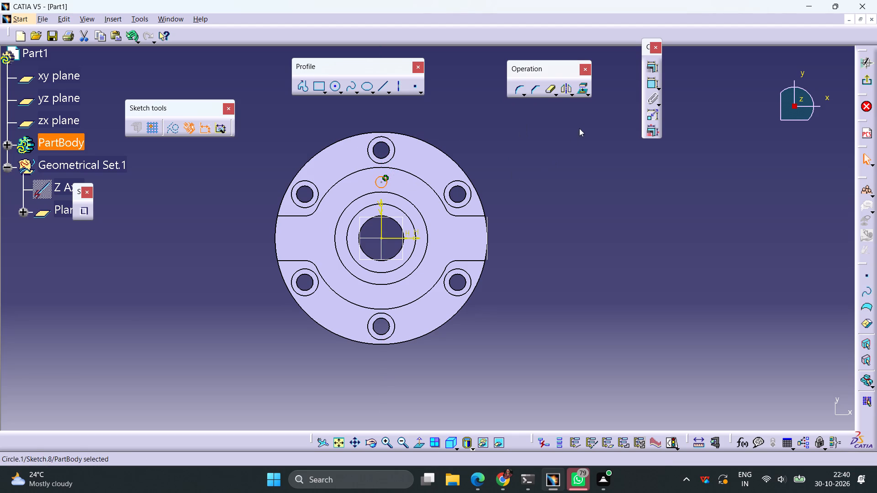
Dimension the small circle above the boss and set its diameter to 22 mm.
click(650, 85)
click(557, 141)
double_click(562, 139)
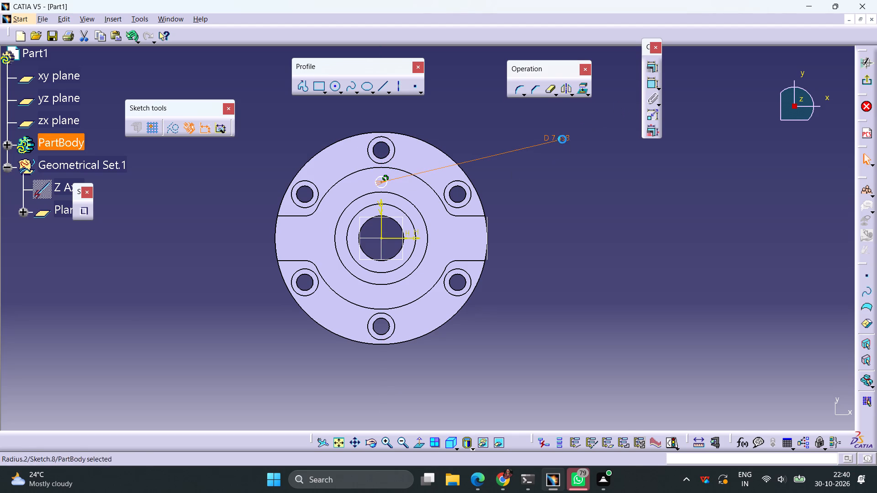
text(22)
key(Return)
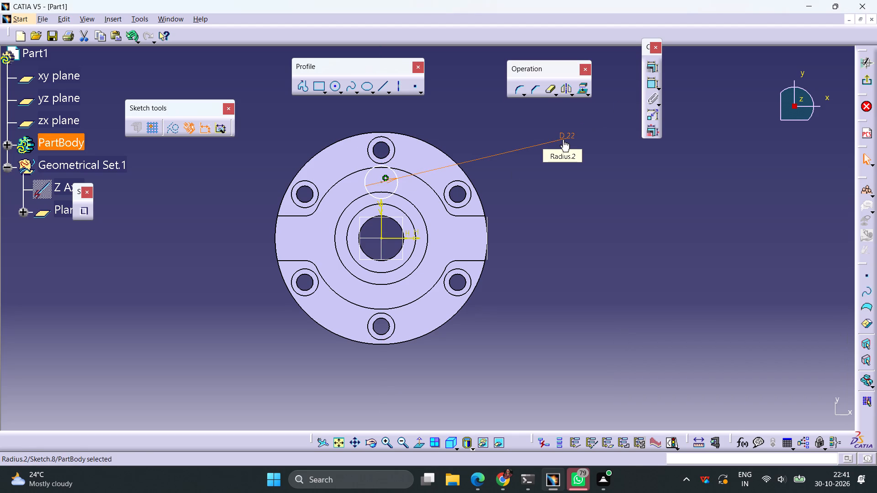
click(610, 207)
Dimension the 22 mm circle's centre from the sketch's horizontal axis and set the distance to 35 mm.
click(653, 86)
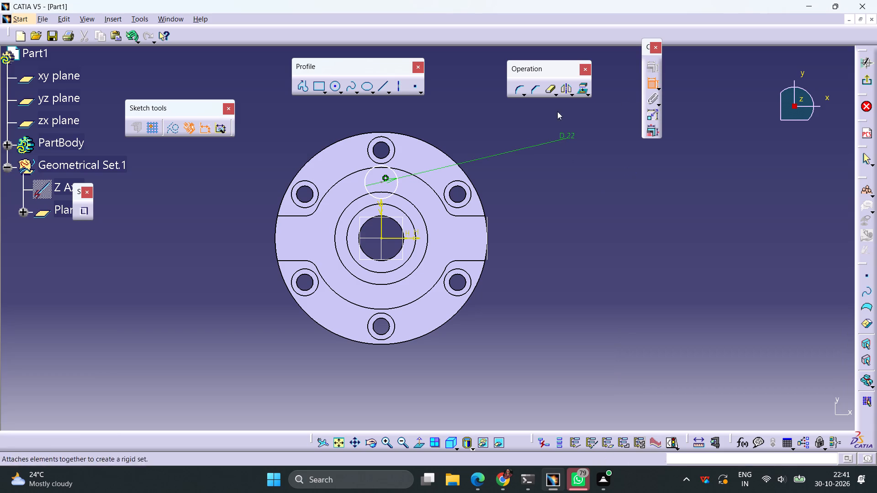
click(382, 182)
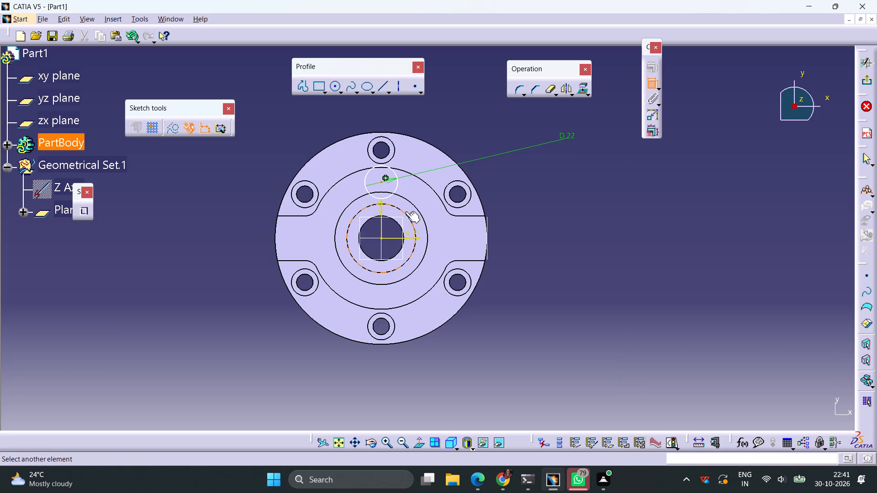
click(397, 237)
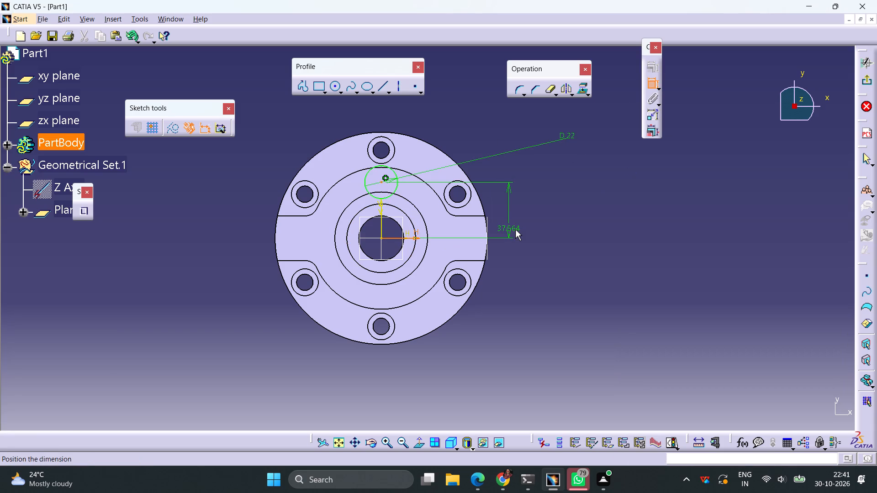
click(515, 230)
double_click(520, 226)
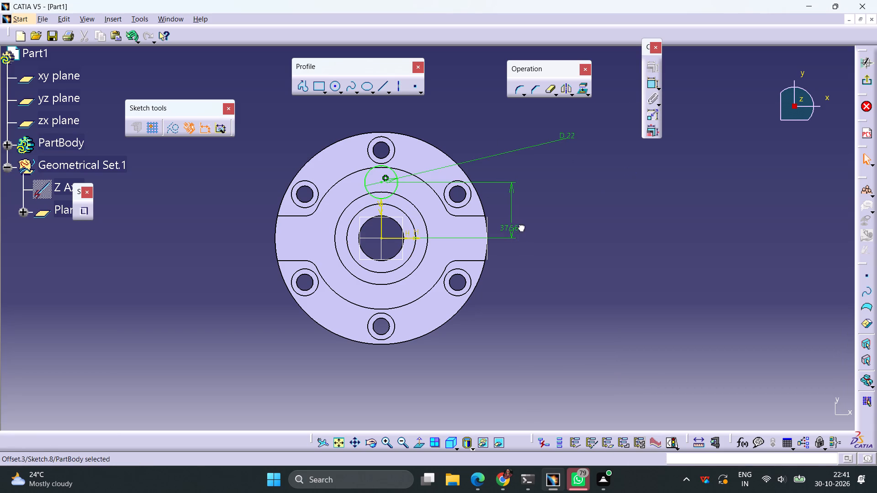
text(35)
key(Return)
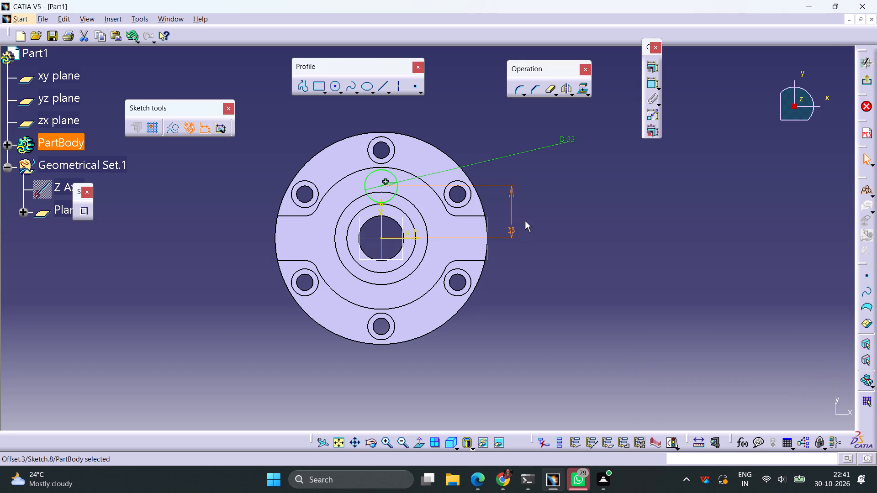
click(570, 216)
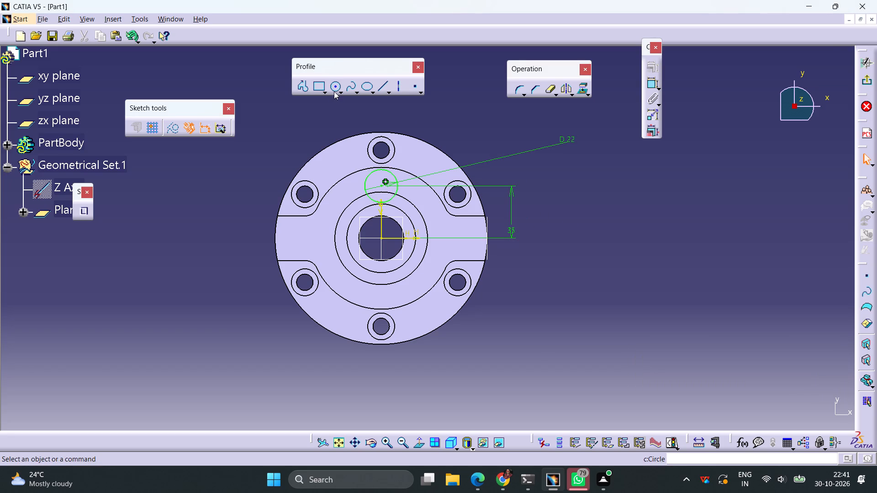
Sketch a second circle on the vertical axis on the boss's opposite side and set its diameter to 22 mm.
click(334, 91)
click(380, 286)
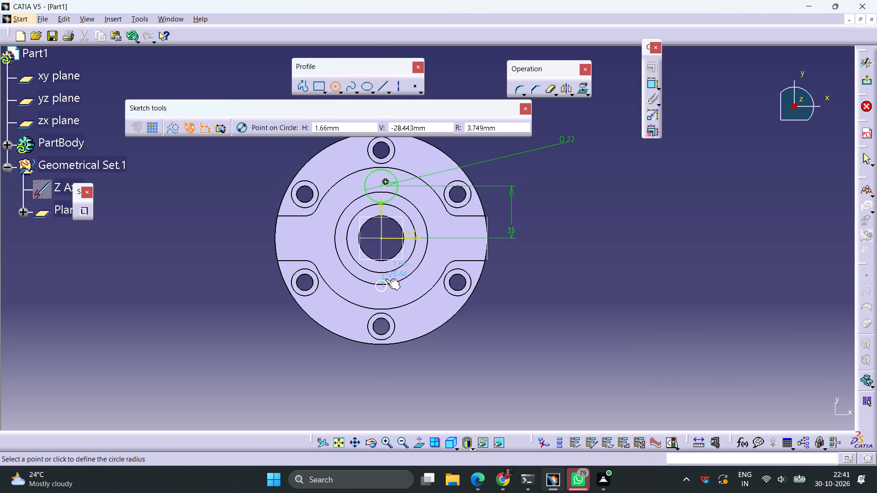
click(386, 278)
click(652, 85)
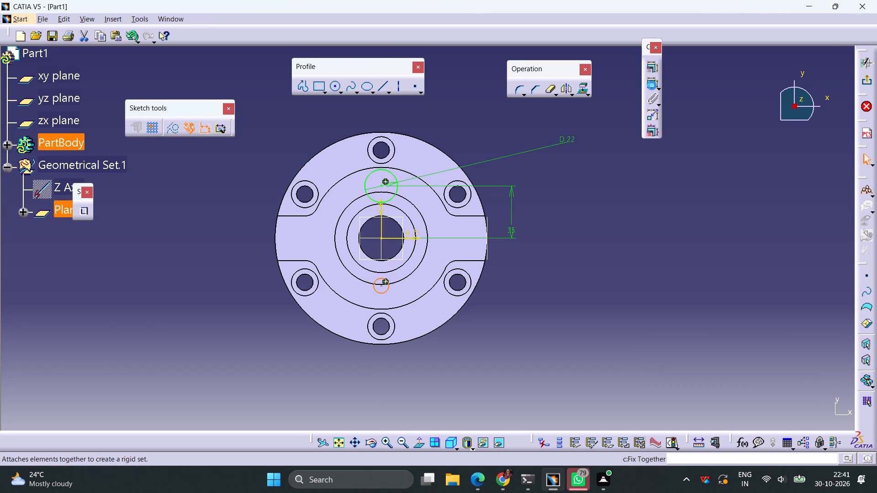
click(512, 309)
double_click(515, 307)
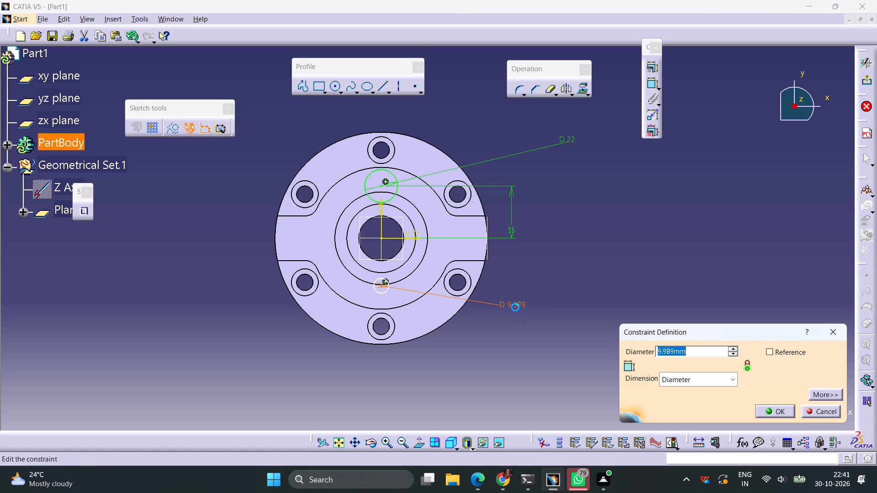
text(22)
key(Return)
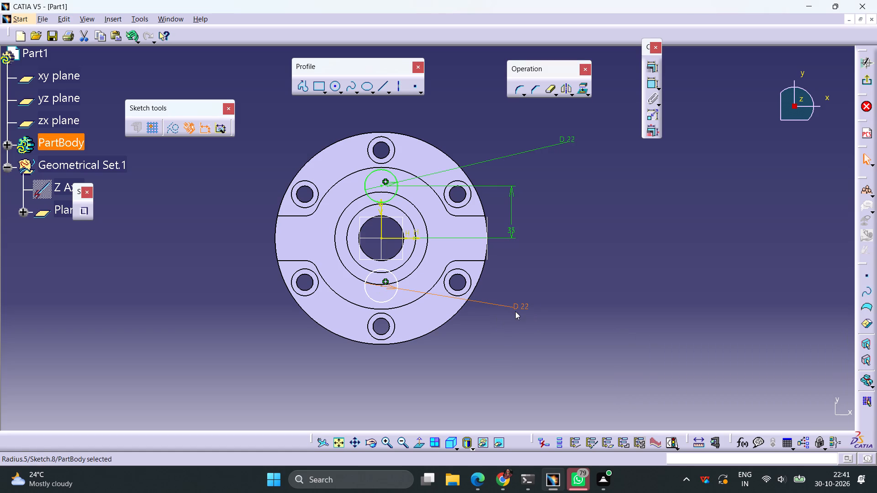
click(569, 274)
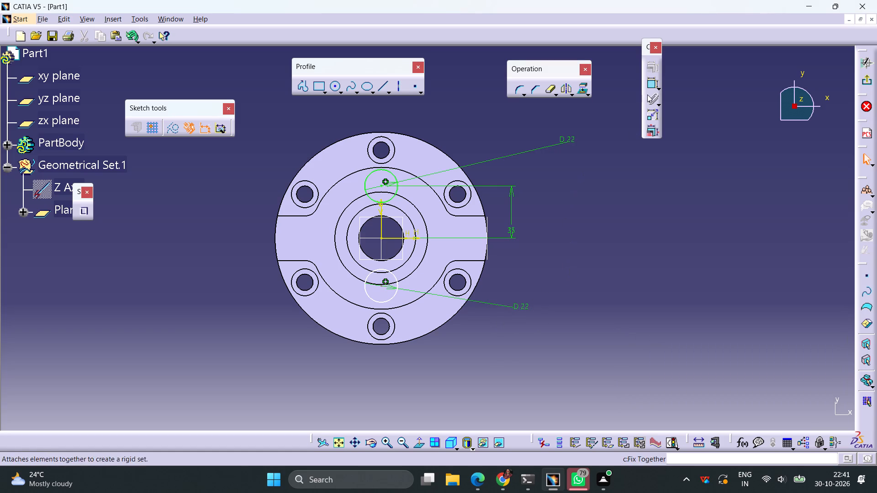
Dimension the second circle's centre from the horizontal axis and set the distance to 35 mm.
click(651, 85)
click(382, 286)
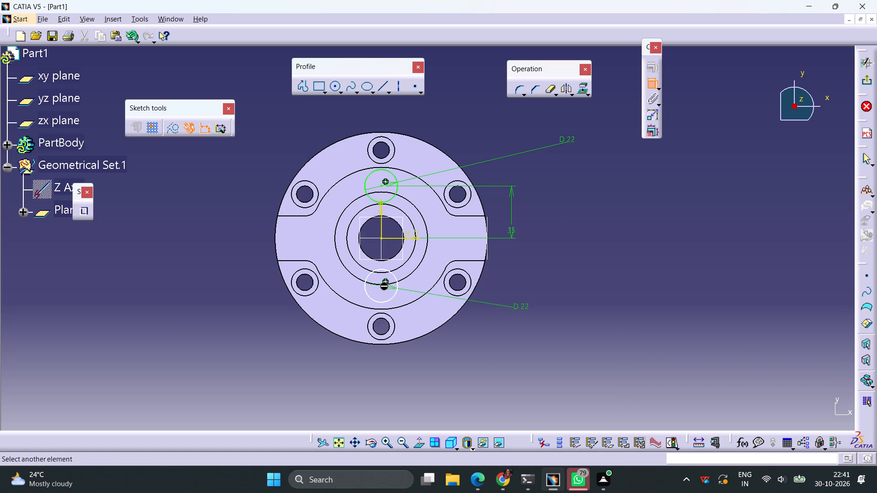
click(398, 239)
click(516, 267)
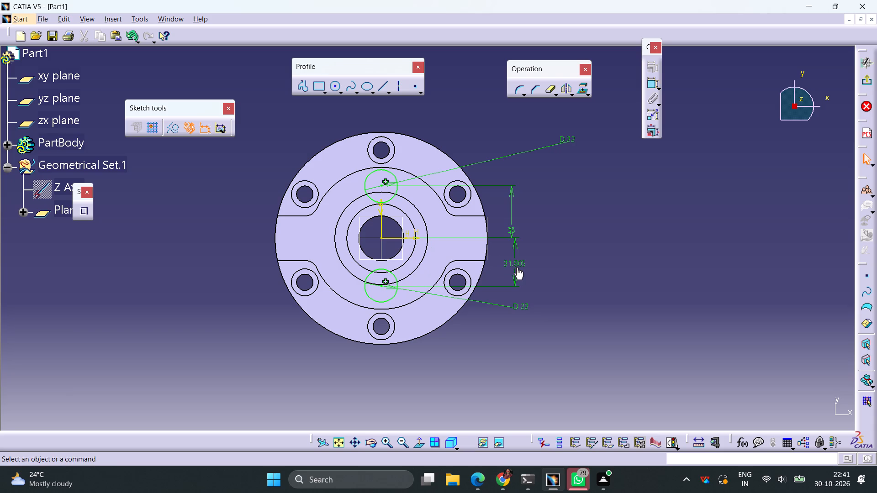
double_click(516, 265)
text(35)
key(Return)
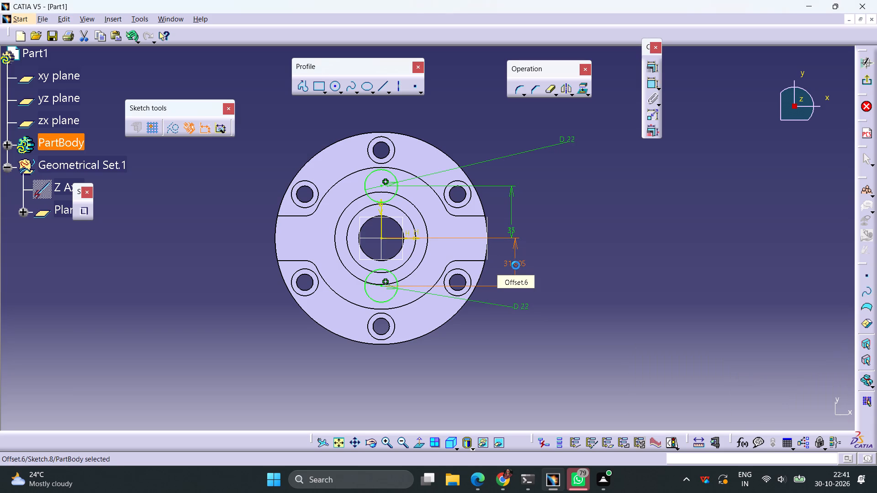
Project the central boss's outer circular contour into the sketch.
middle_drag(630, 262, 555, 262)
right_drag(630, 262, 555, 262)
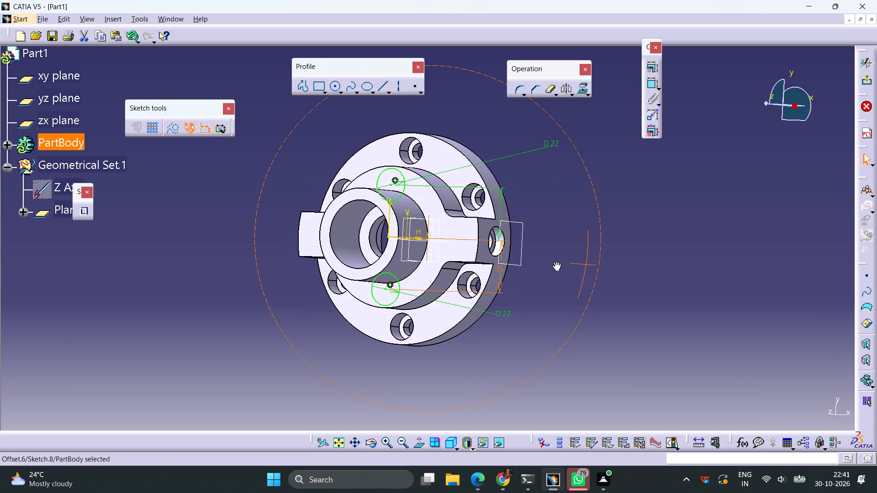
right_drag(555, 262, 555, 271)
middle_drag(555, 262, 555, 271)
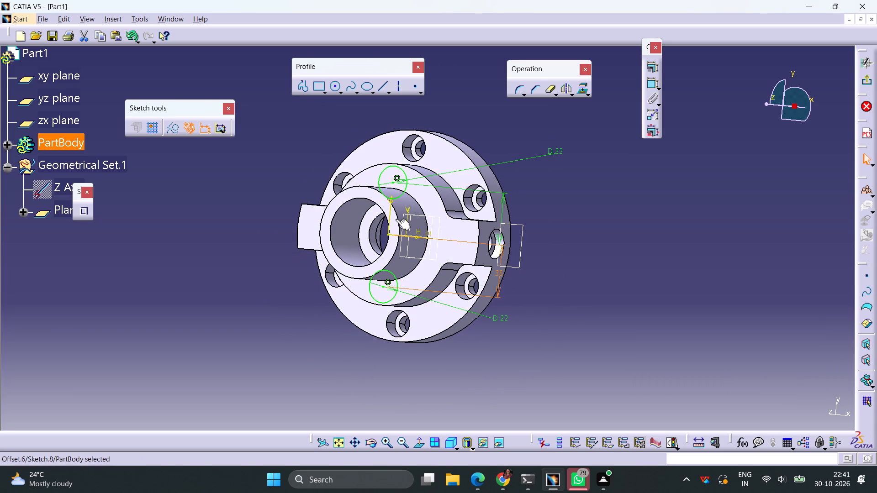
click(397, 216)
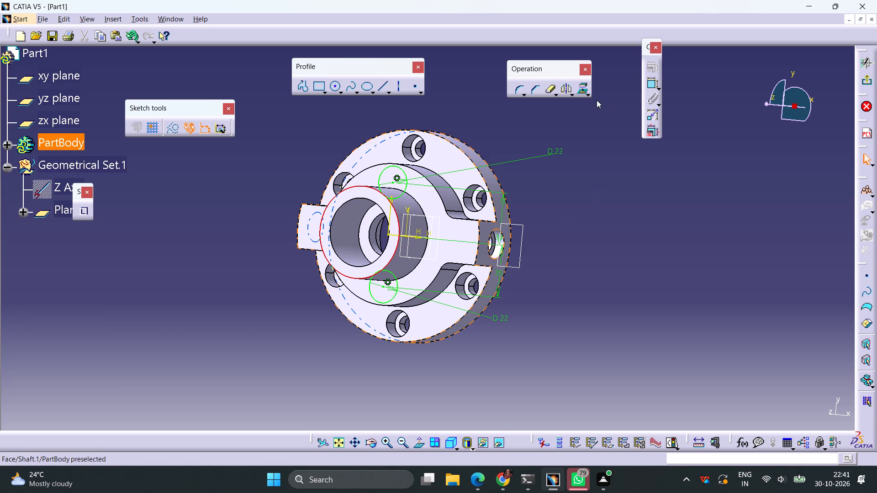
click(581, 90)
click(770, 409)
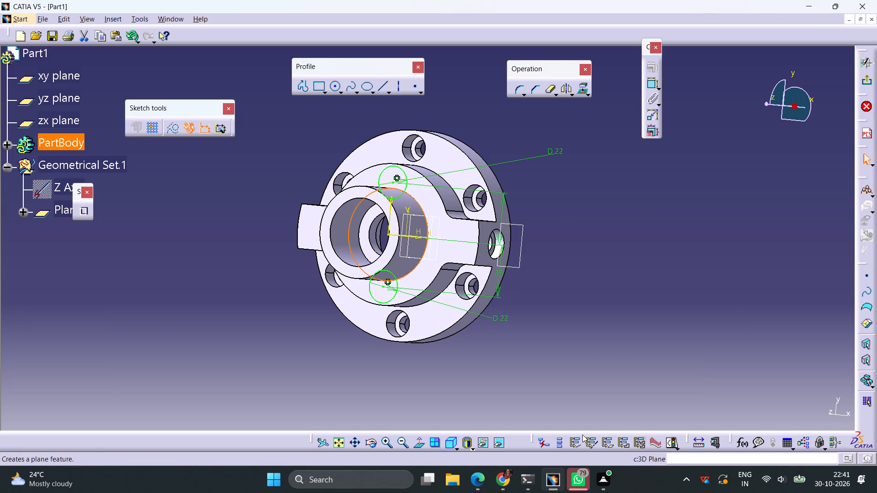
Connect the upper 22 mm circle to the projected boss circle with a bi-tangent line on each side.
click(421, 441)
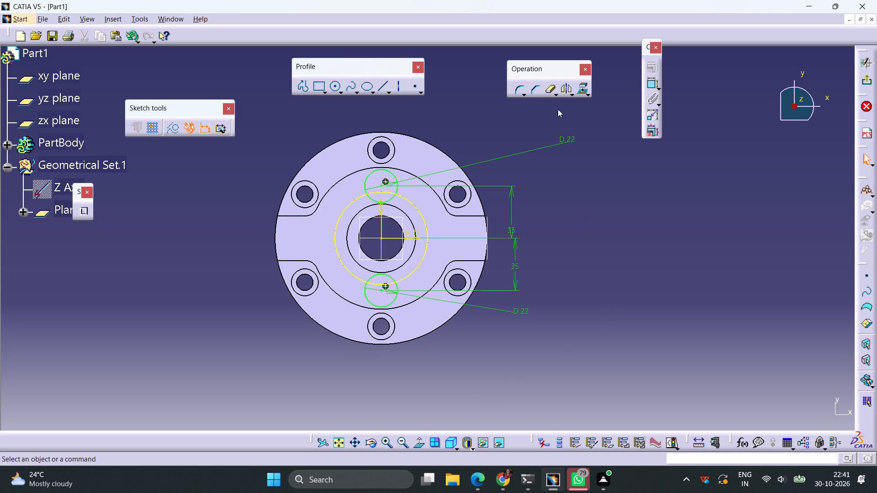
click(390, 93)
click(434, 107)
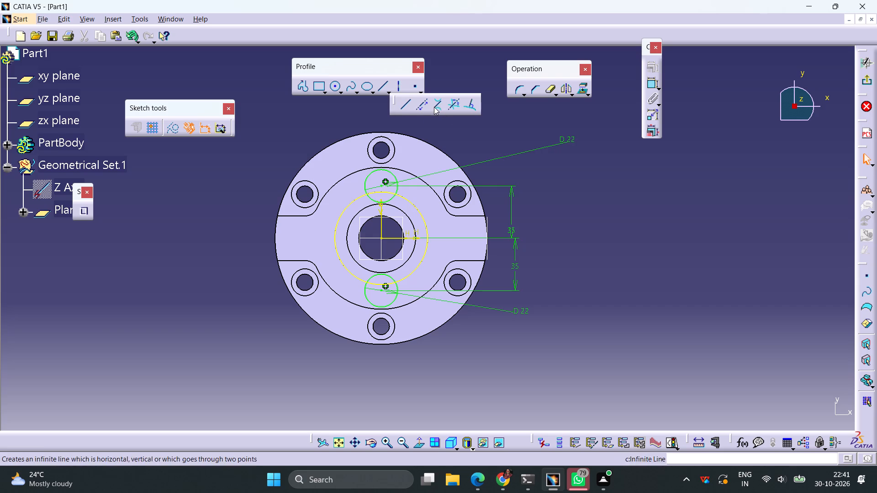
click(369, 175)
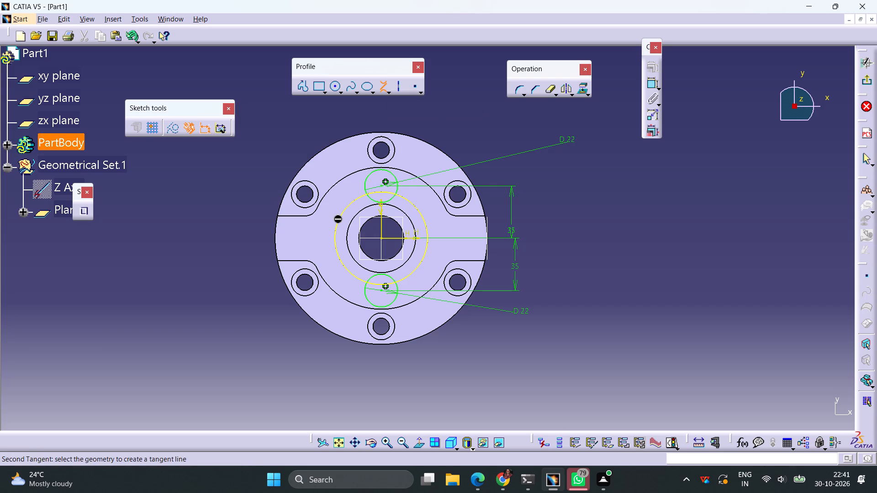
click(340, 216)
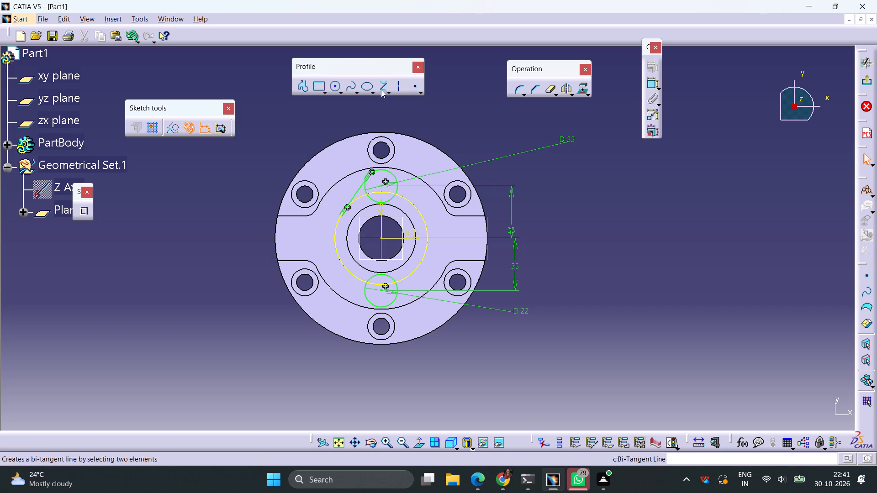
click(381, 89)
click(396, 180)
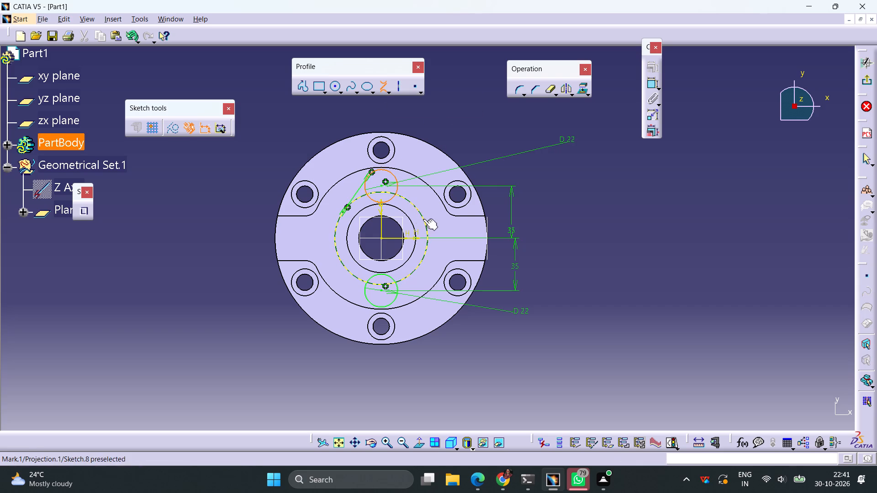
click(423, 219)
Connect the lower 22 mm circle to the projected boss circle with a bi-tangent line on each side.
click(383, 91)
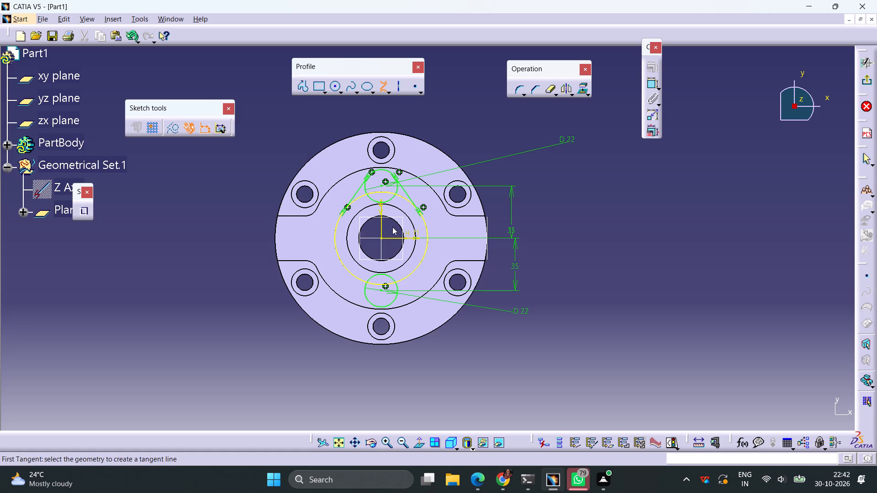
click(369, 303)
click(341, 263)
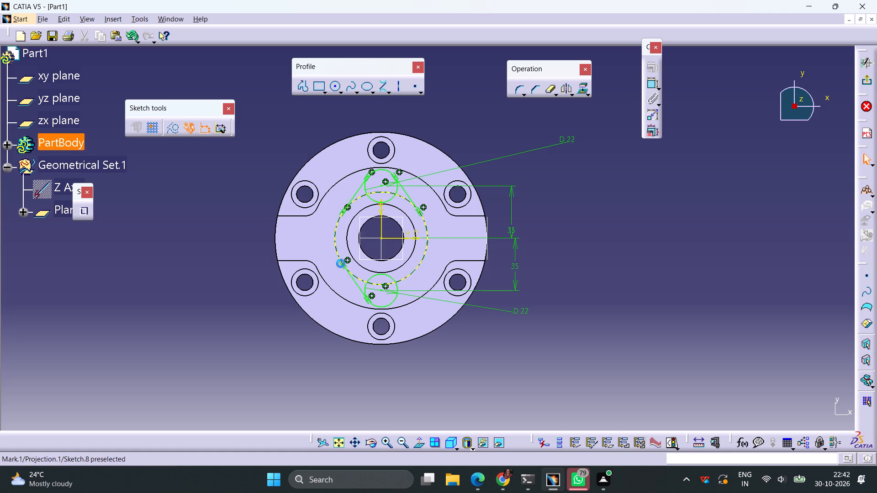
click(383, 92)
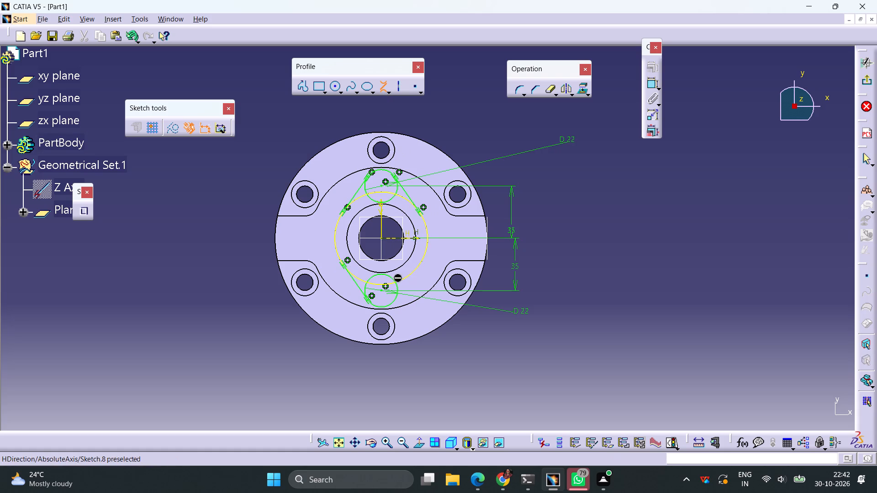
click(396, 288)
click(415, 268)
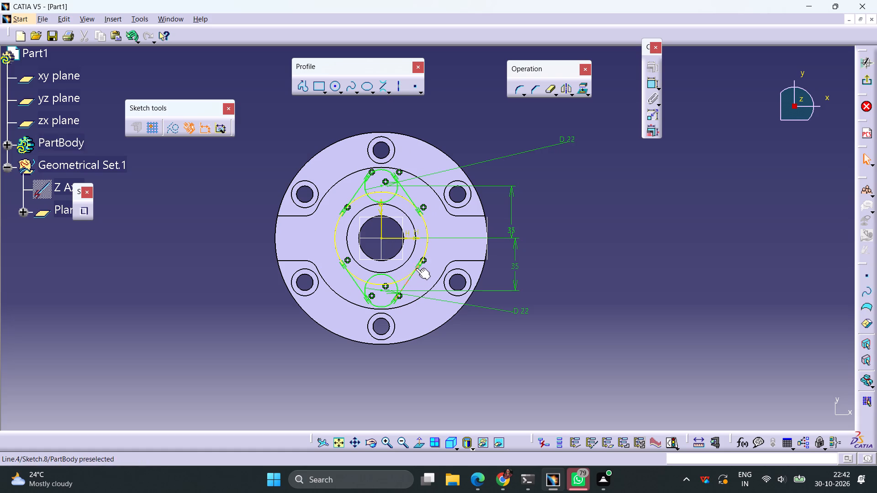
Quick Trim the upper circle's arc inside the projected boss circle and the boss circle's arc inside the upper circle.
click(551, 90)
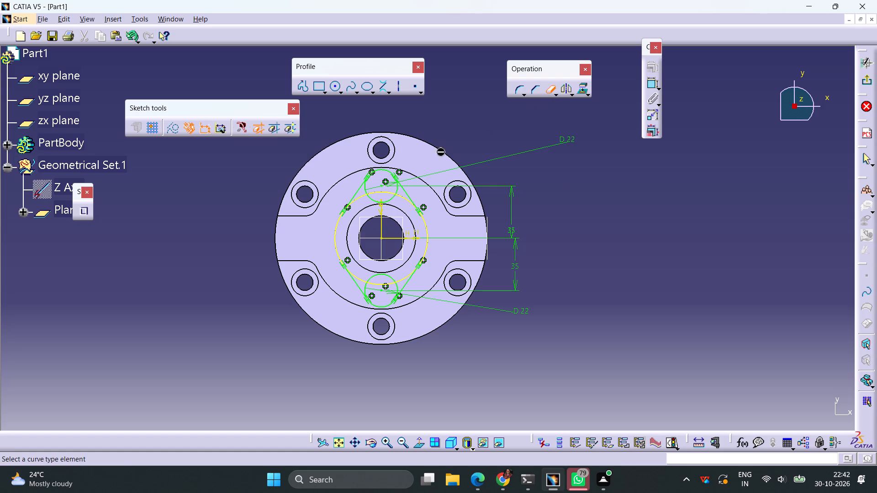
click(388, 202)
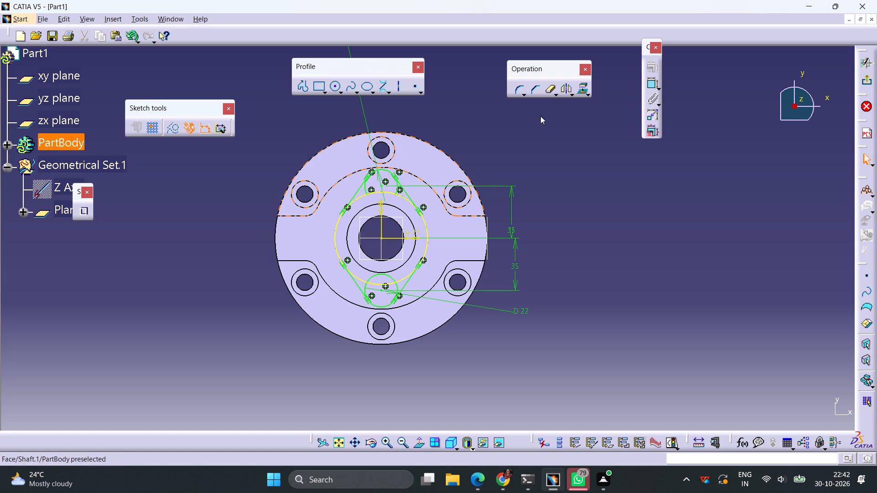
click(548, 93)
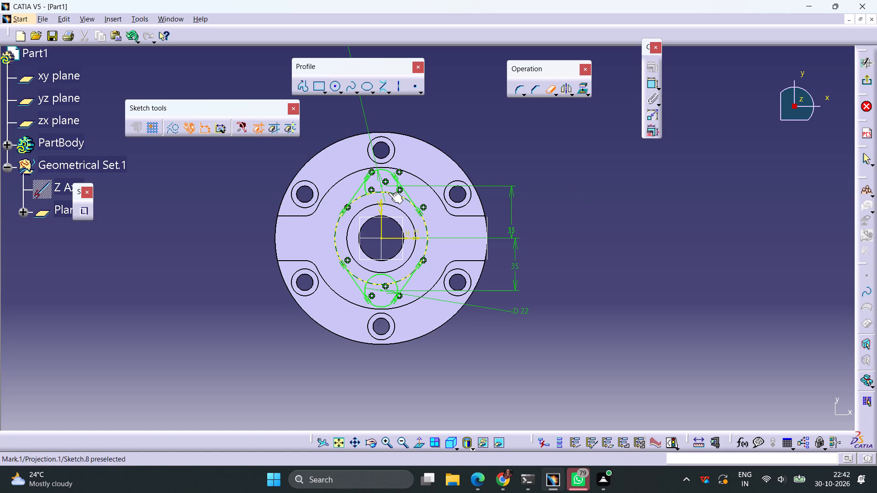
click(388, 192)
Quick Trim the lower 22 mm circle's arc that lies inside the projected boss circle.
click(549, 92)
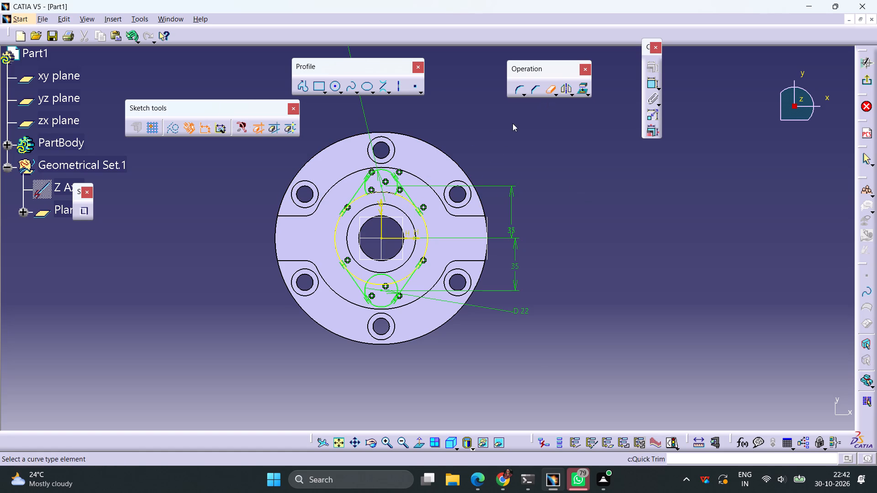
ctrl+middle_drag(456, 316, 469, 256)
middle_drag(461, 280, 519, 215)
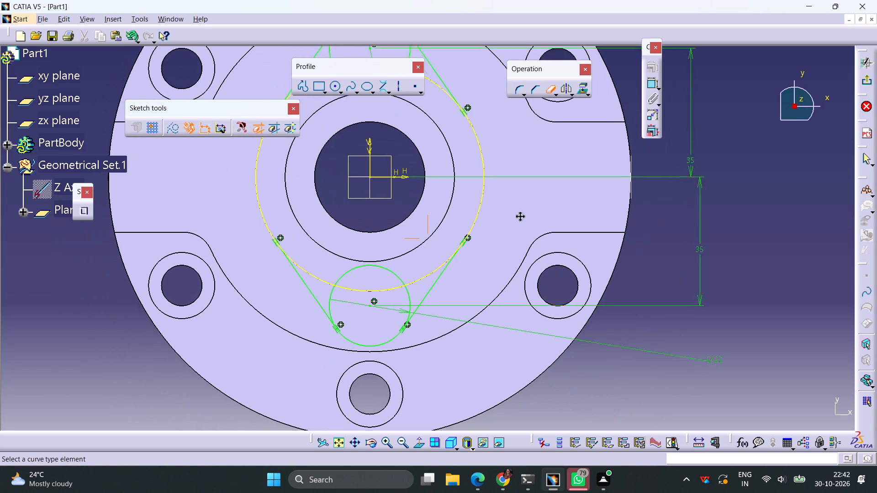
middle_drag(519, 215, 520, 215)
click(347, 270)
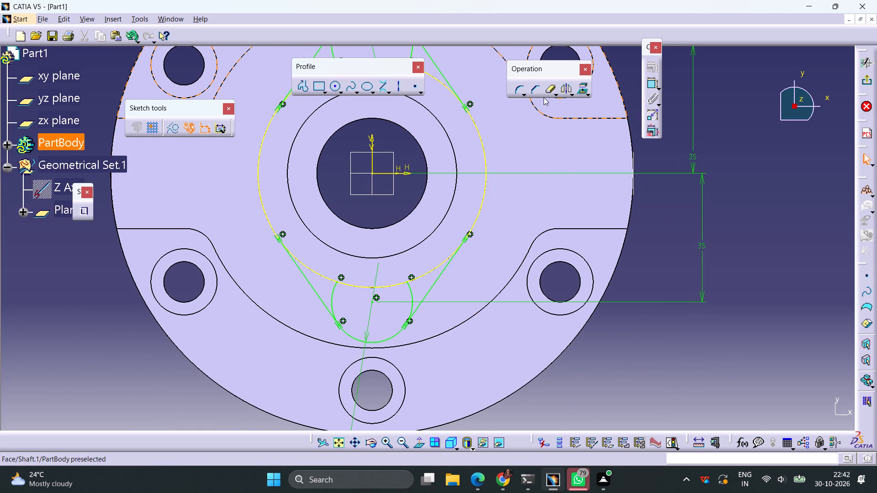
Quick Trim the lower circle's remaining inner arcs on both sides and the projected boss circle's arc between the lower tangent lines.
click(546, 94)
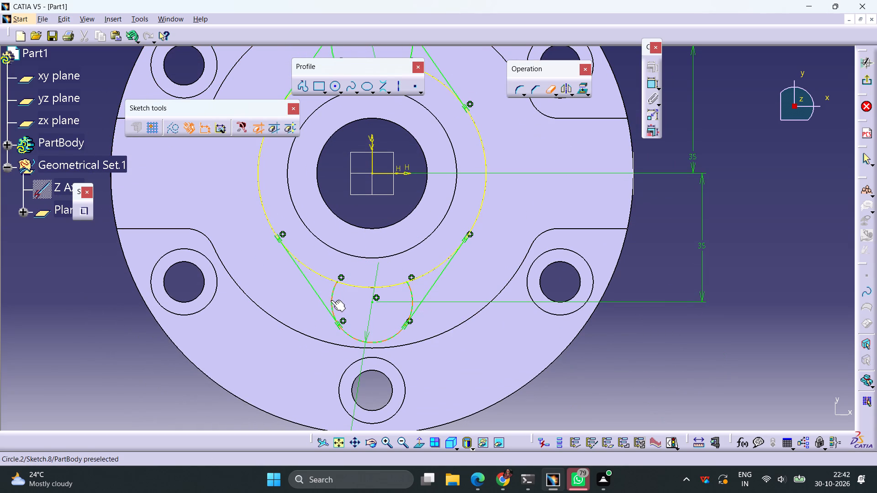
click(331, 300)
click(547, 91)
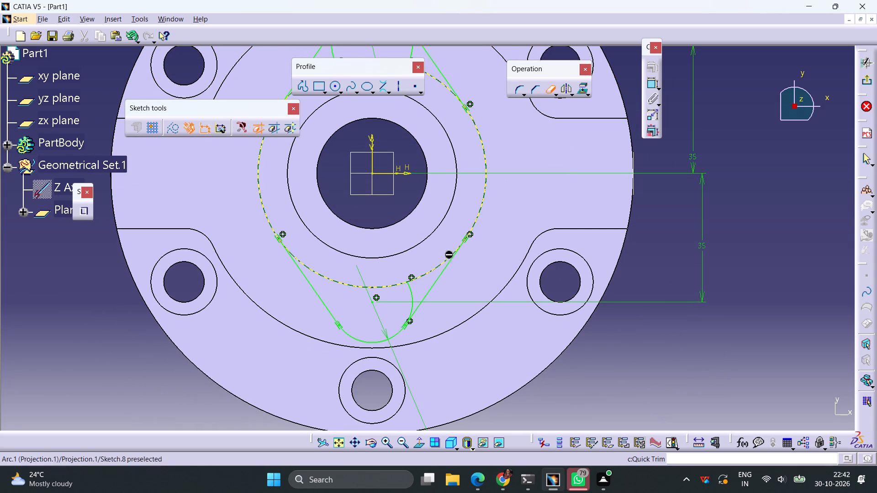
click(413, 294)
click(546, 91)
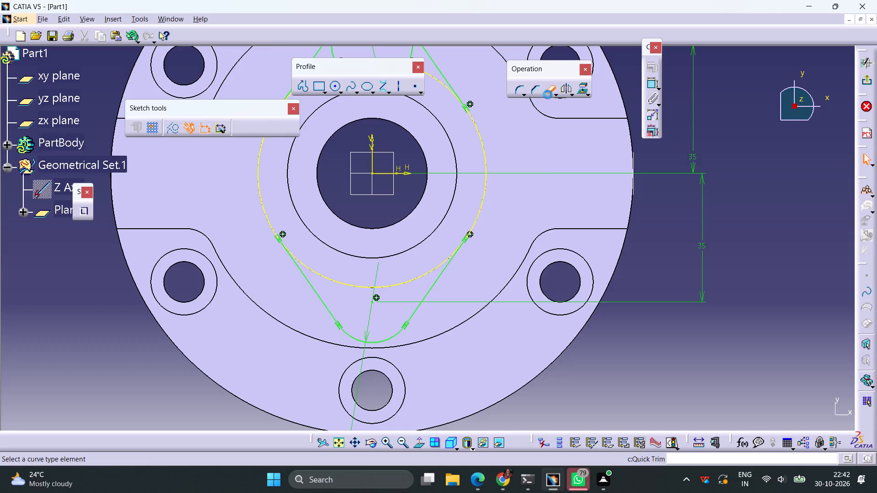
click(394, 285)
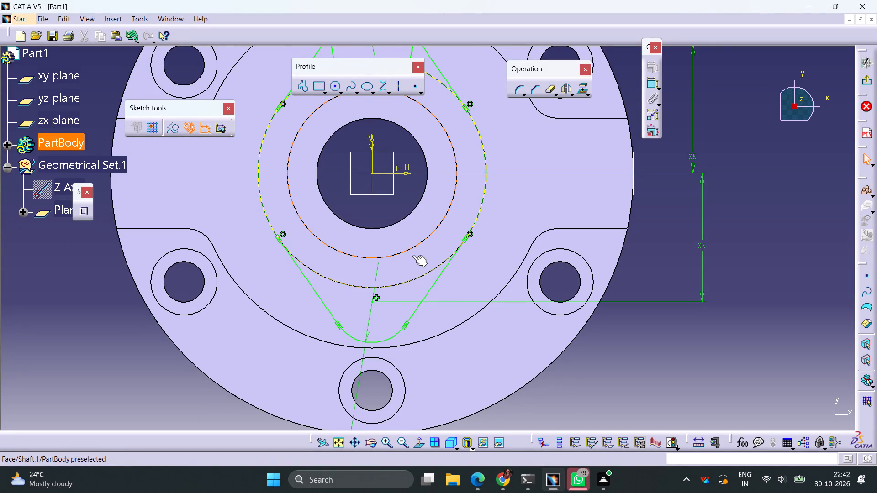
Quick Trim the boss circle's arcs between the upper tangent lines and the upper circle's remaining inner arcs on both sides.
ctrl+middle_drag(415, 258, 415, 289)
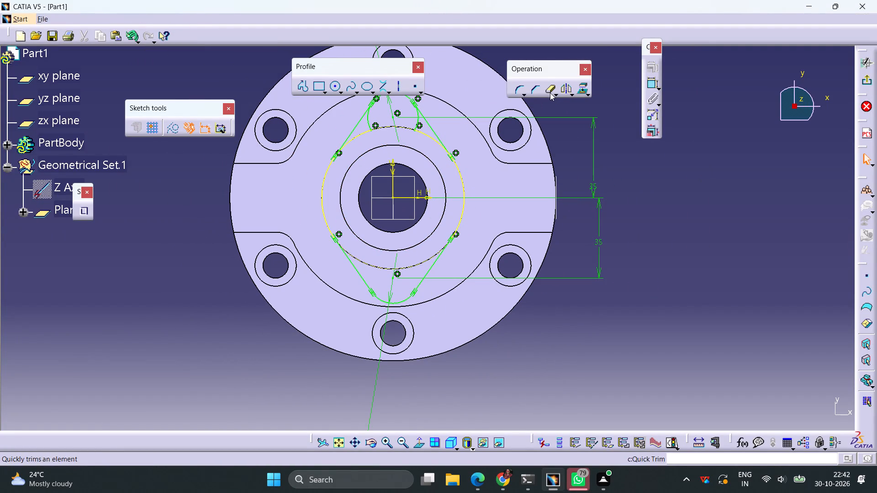
click(550, 93)
middle_drag(428, 149, 430, 215)
click(429, 204)
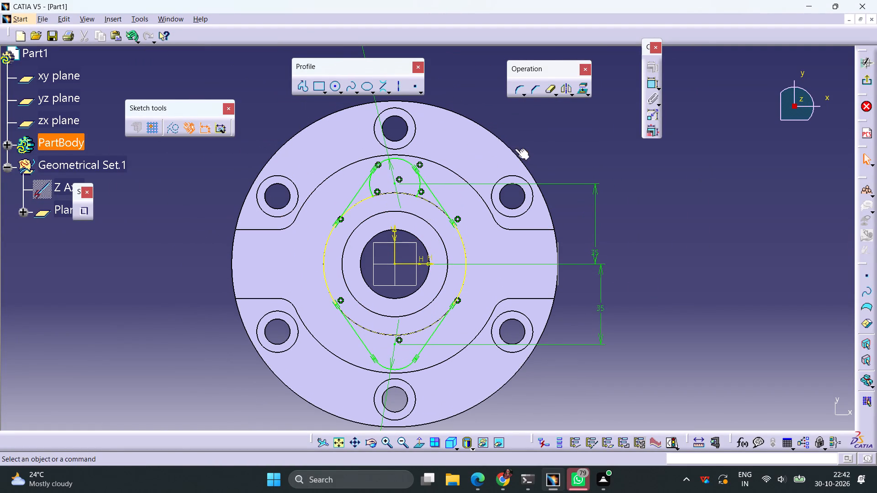
click(549, 91)
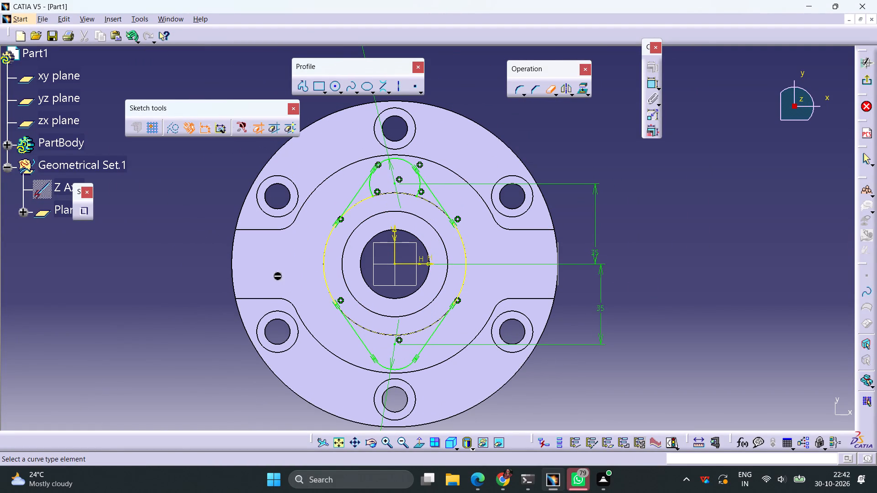
click(357, 205)
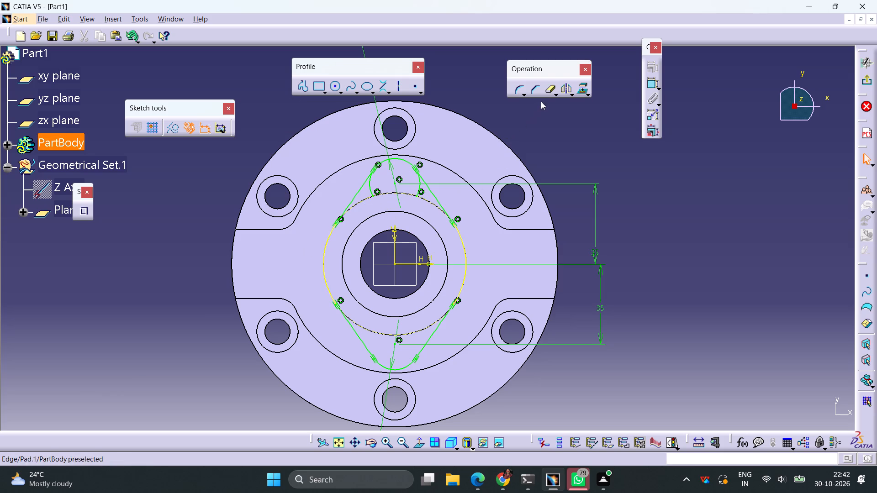
click(544, 89)
click(370, 187)
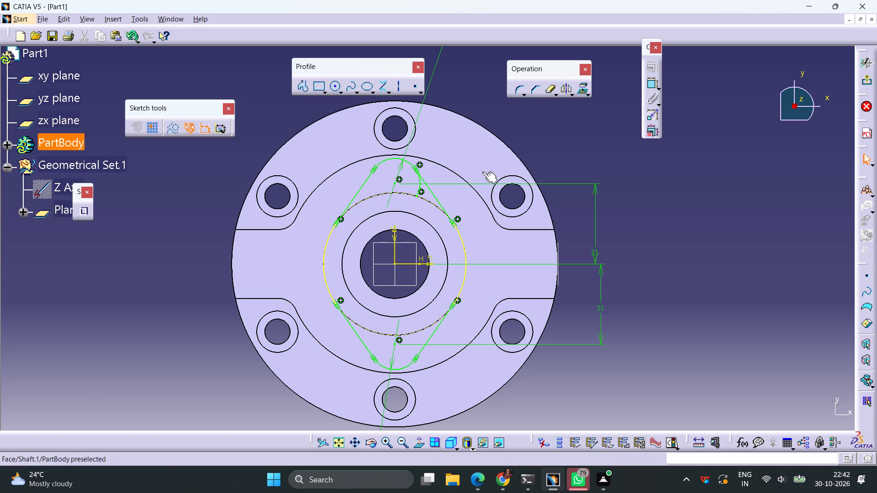
click(549, 90)
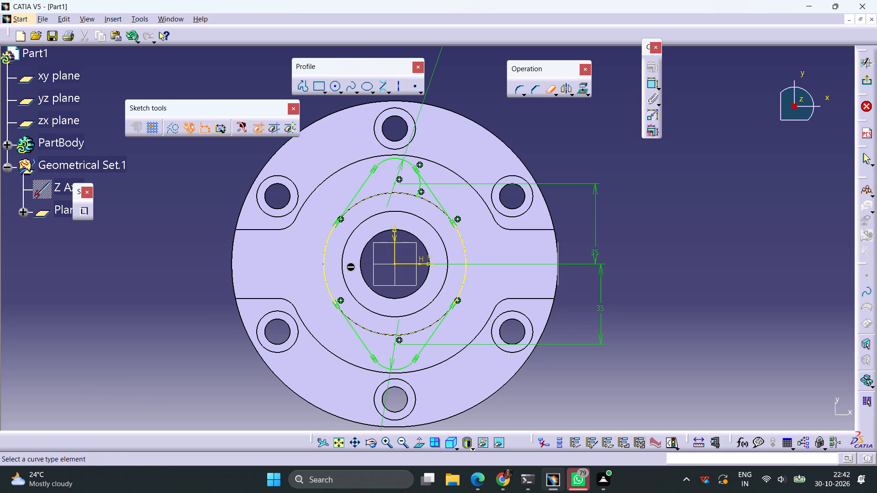
click(421, 187)
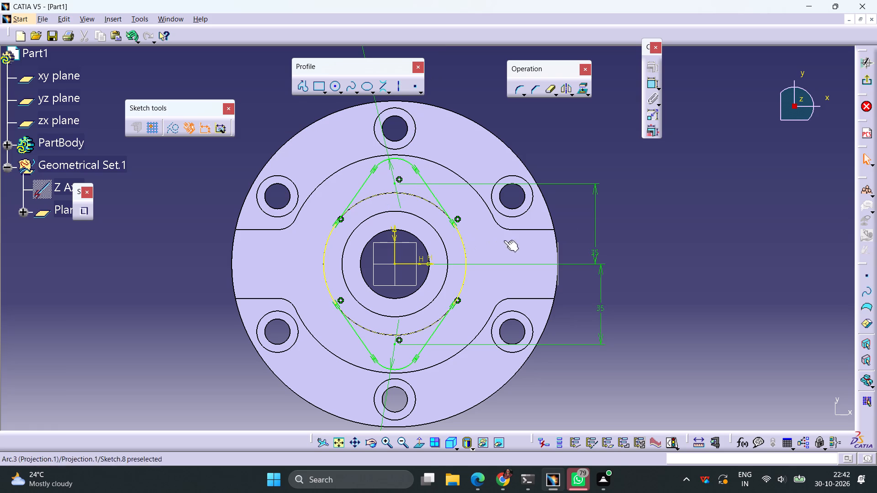
Project the circular bore edge at the boss's open end into the profile sketch and exit the sketch.
ctrl+middle_drag(611, 231, 602, 245)
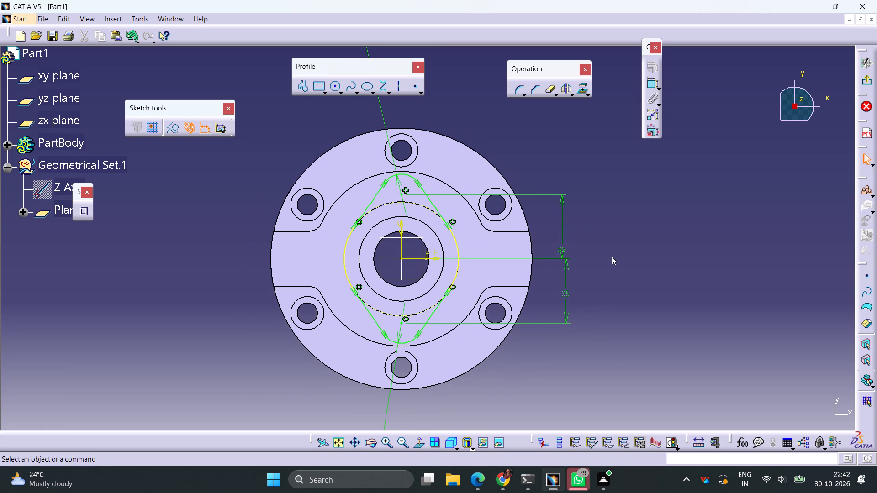
middle_drag(612, 257, 588, 273)
right_drag(612, 257, 586, 273)
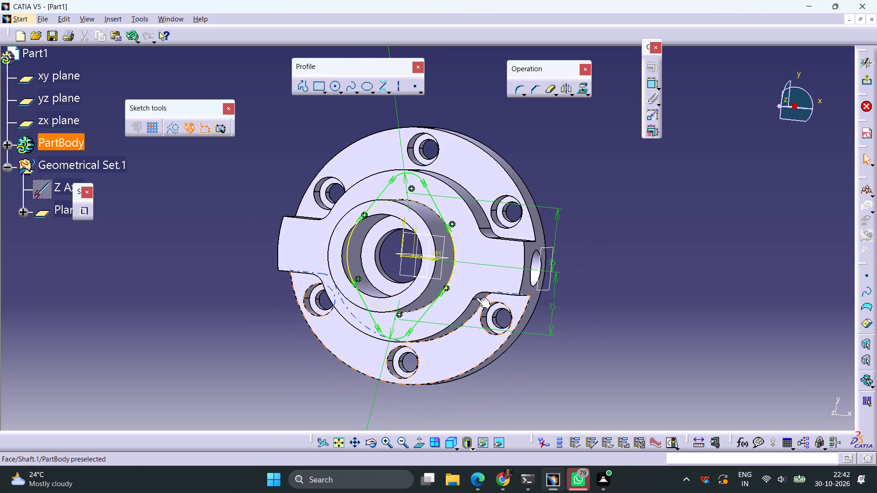
click(410, 283)
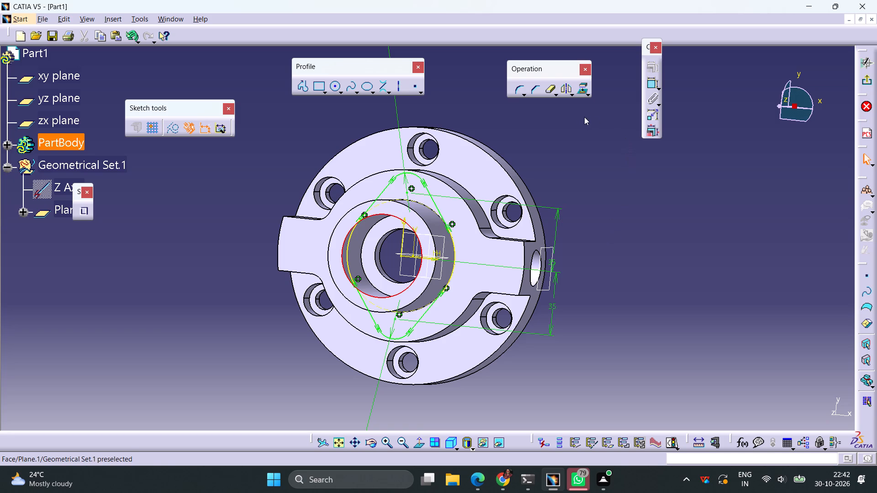
click(579, 93)
click(768, 408)
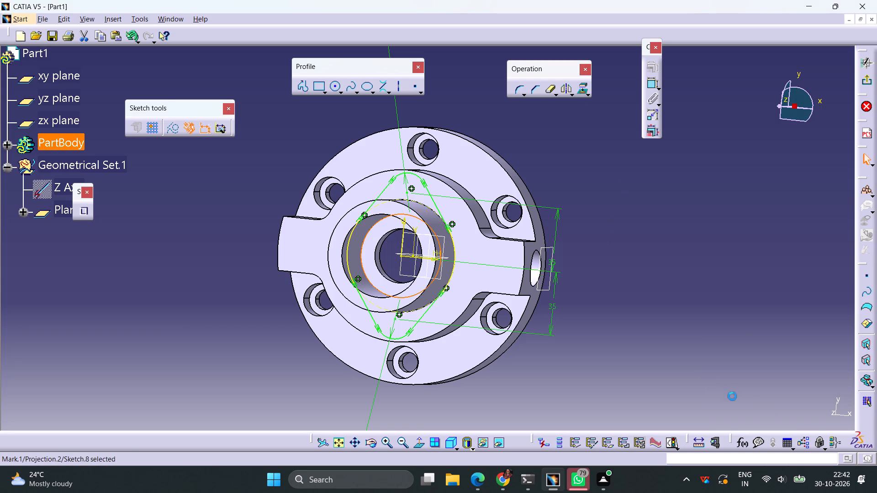
click(866, 82)
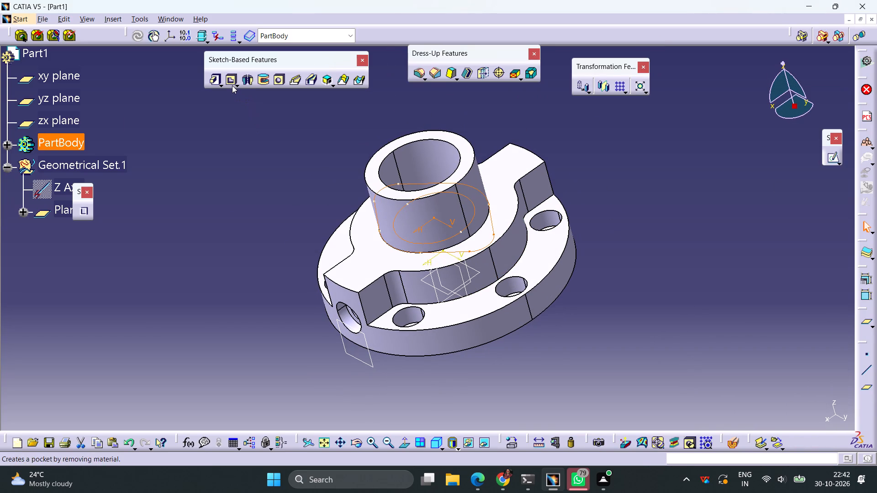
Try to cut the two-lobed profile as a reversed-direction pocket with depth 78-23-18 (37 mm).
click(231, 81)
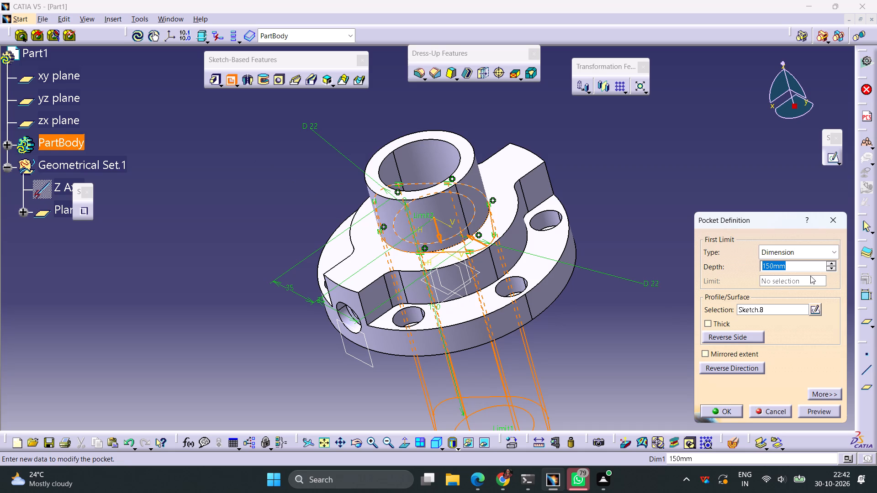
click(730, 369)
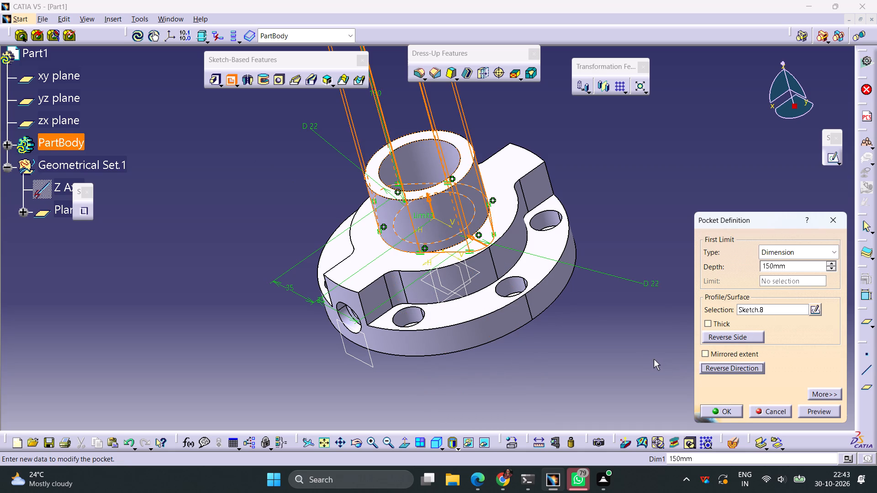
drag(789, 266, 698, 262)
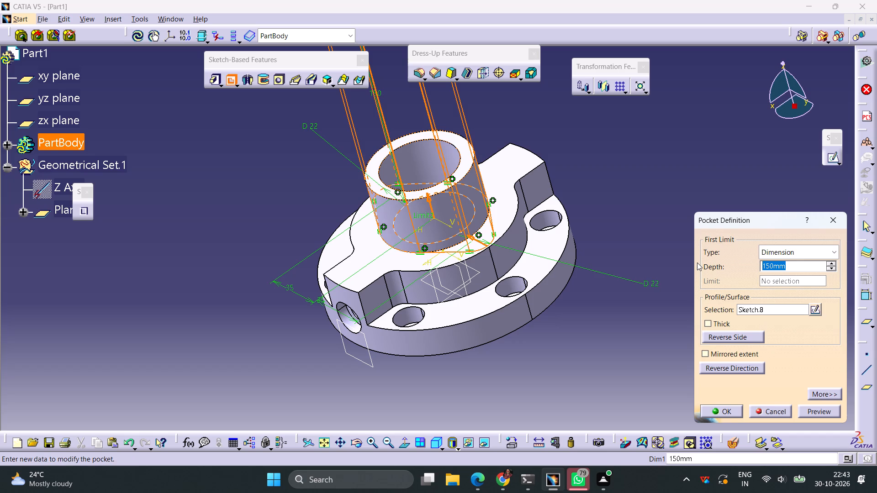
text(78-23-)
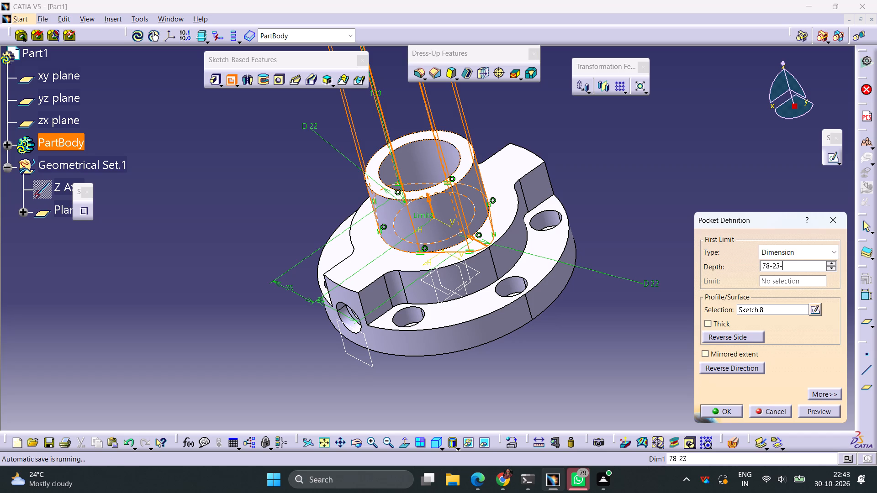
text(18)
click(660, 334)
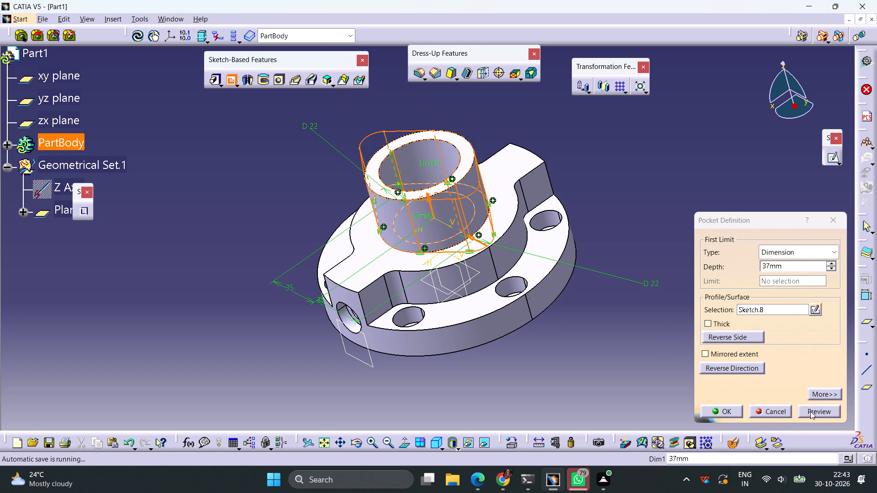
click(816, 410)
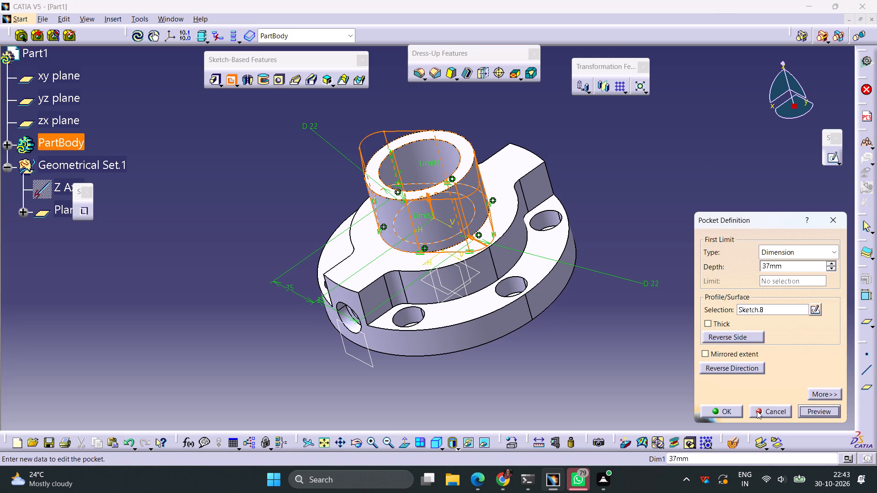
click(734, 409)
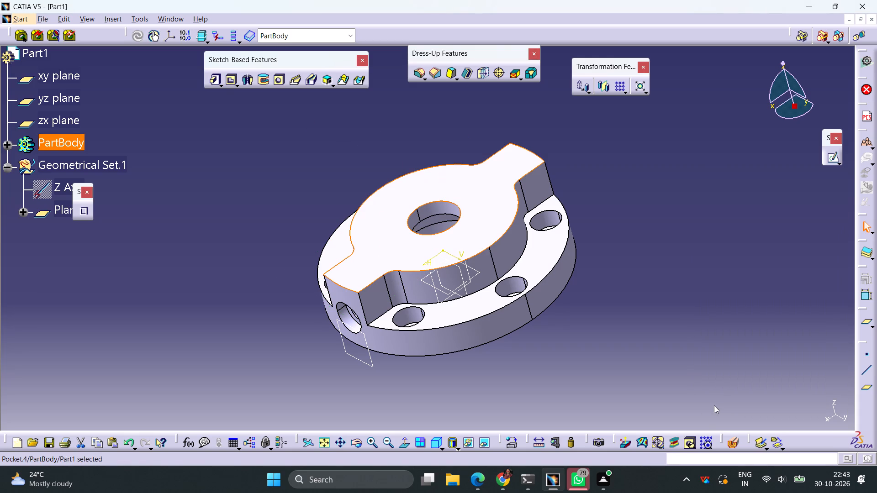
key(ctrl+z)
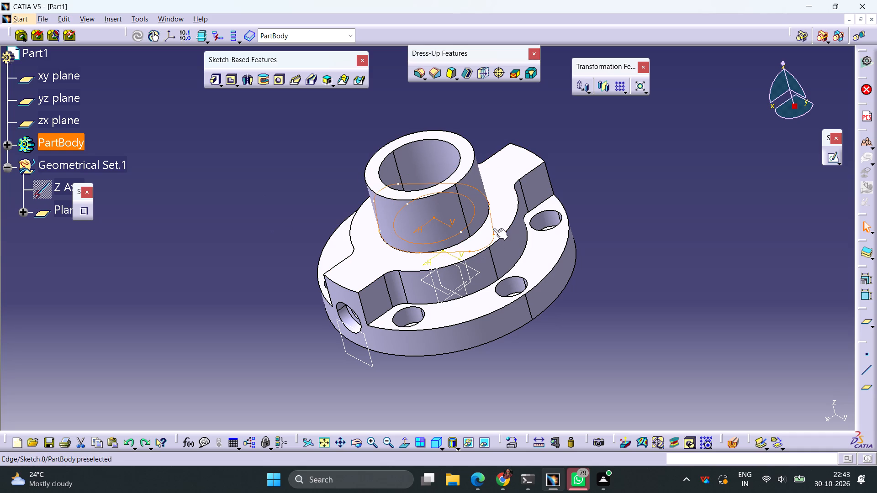
Pad the two-lobed profile around the boss with a length of 78-23-18 (37 mm).
click(215, 81)
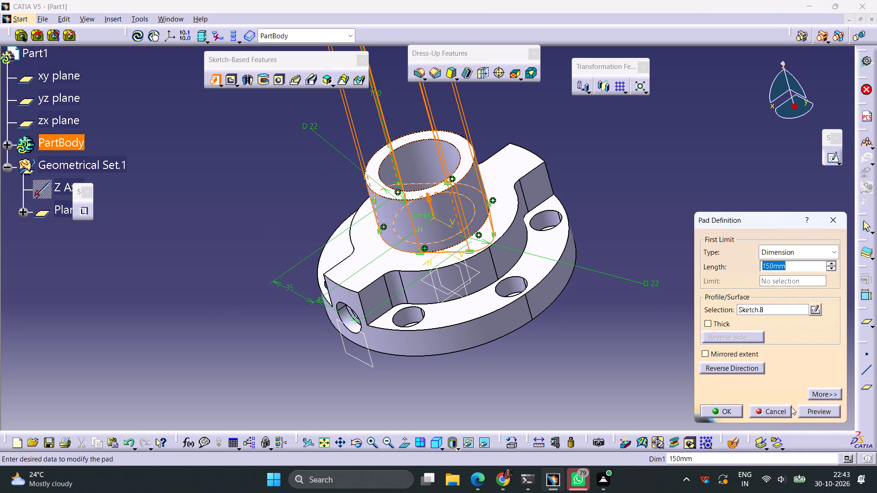
click(819, 410)
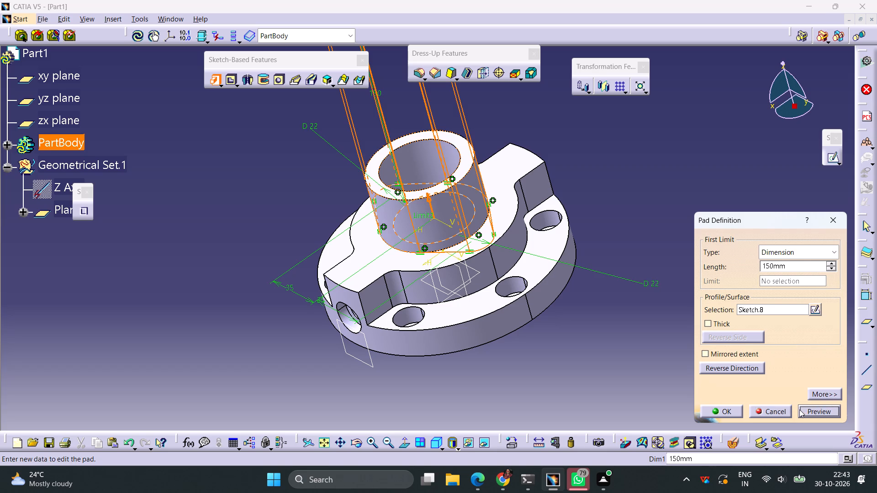
drag(786, 267, 729, 272)
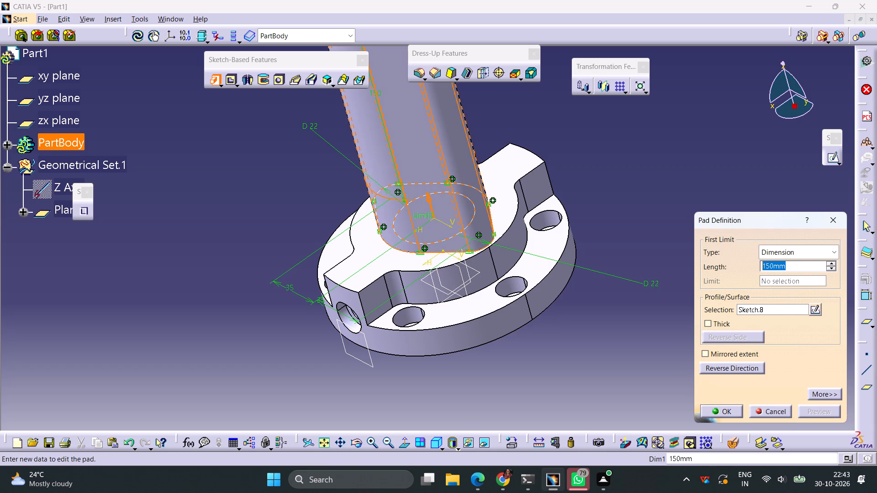
drag(729, 272, 728, 273)
text(78-23-18)
click(660, 345)
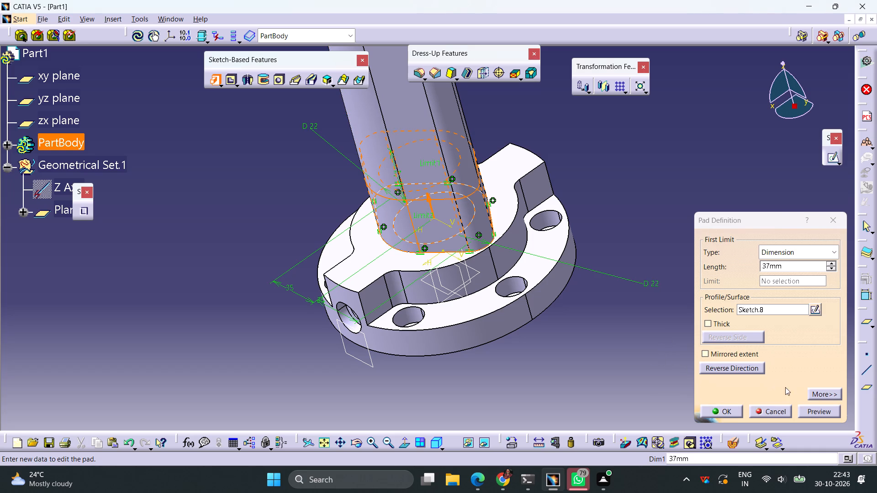
click(809, 410)
click(727, 414)
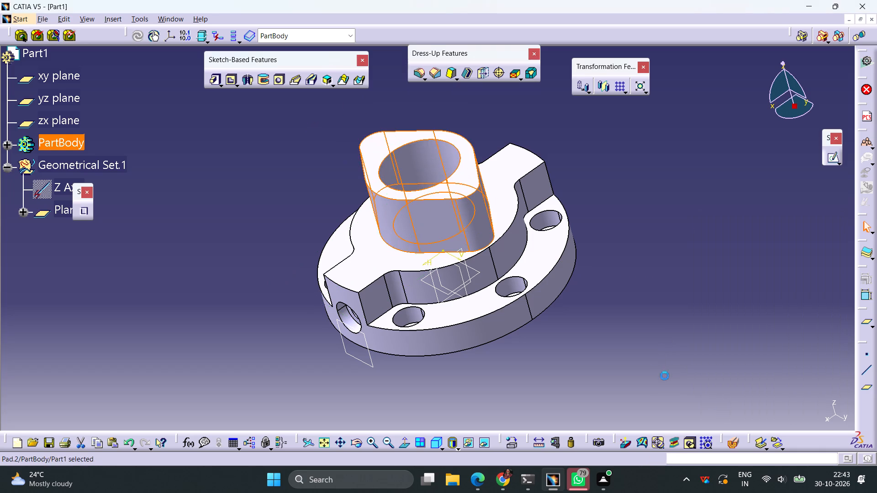
click(656, 366)
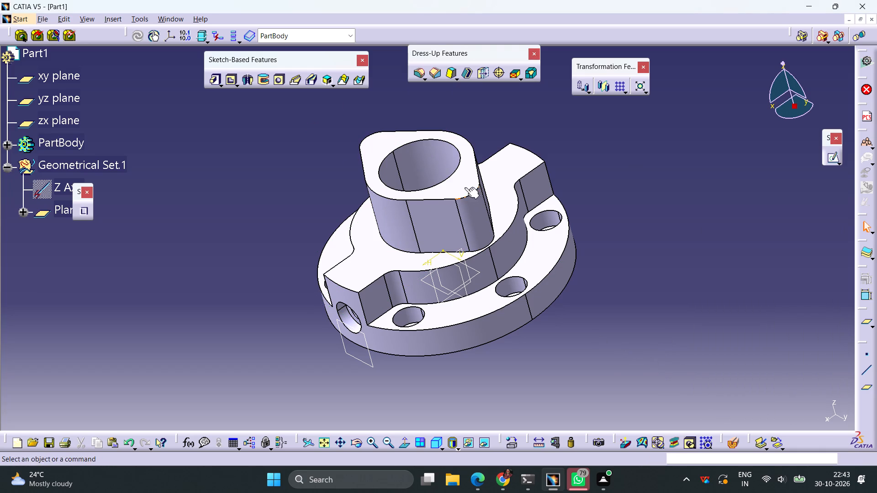
Start a sketch on the two-lobed pad's top face and draw a small circle outside the flange outline.
click(465, 188)
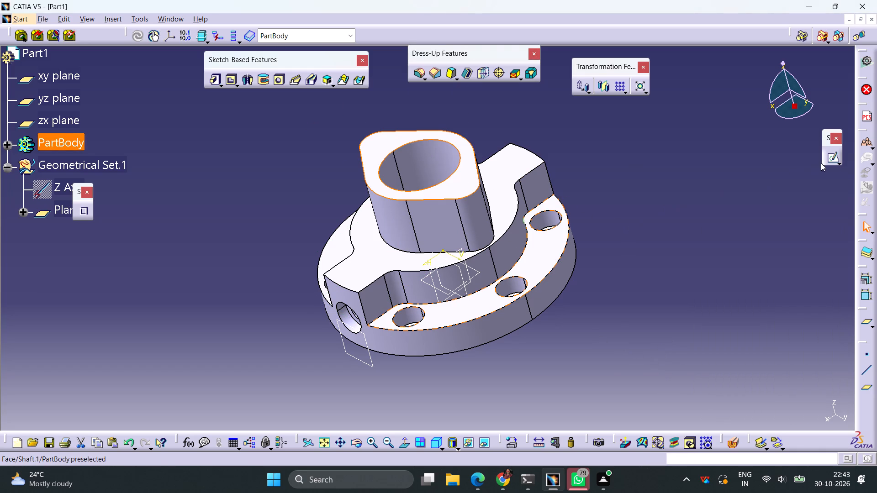
click(833, 157)
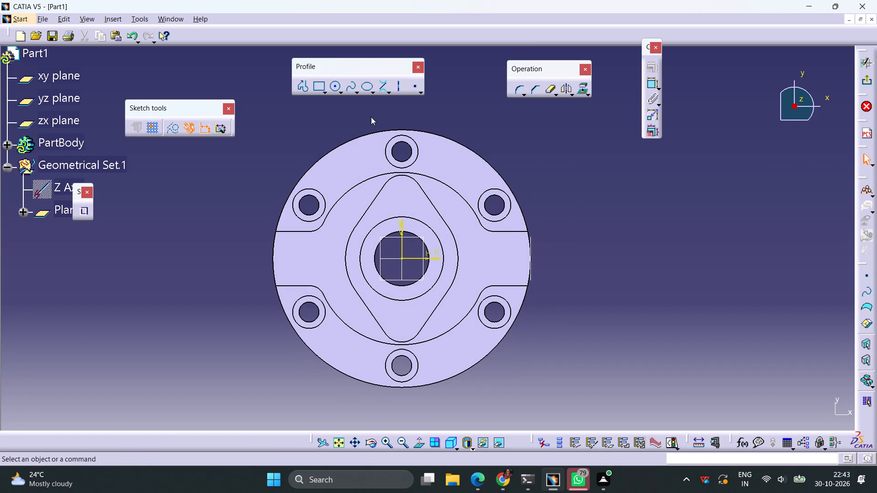
click(336, 89)
click(583, 167)
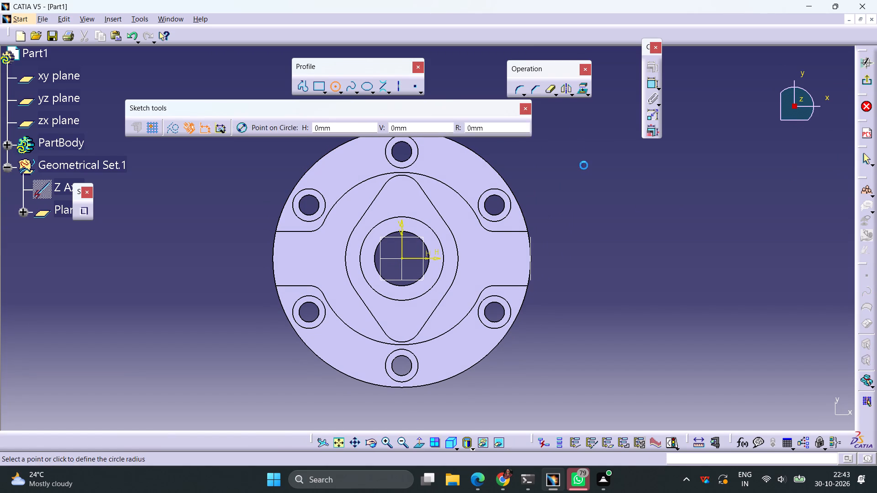
click(587, 161)
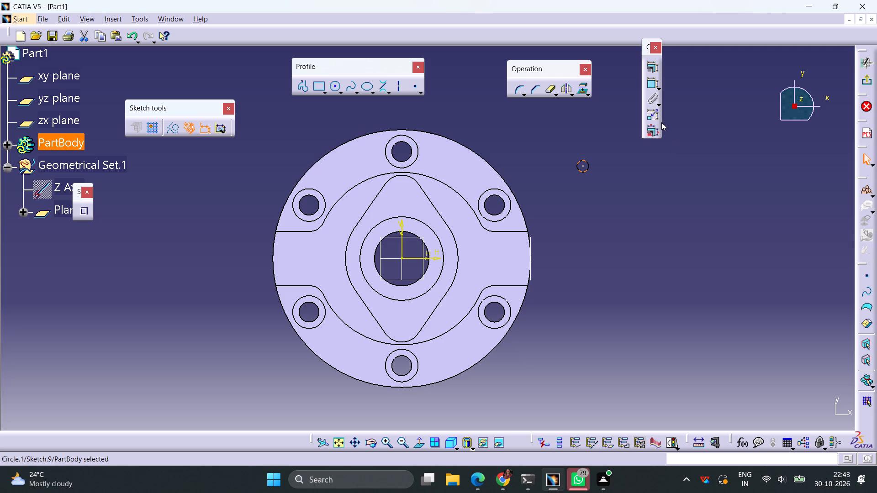
Dimension the small circle outside the flange outline and set its diameter to 10 mm.
click(651, 84)
click(640, 170)
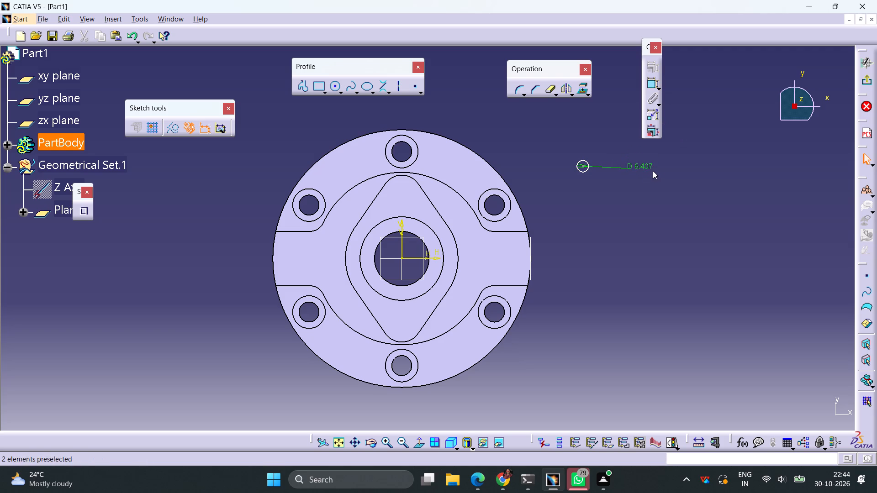
double_click(642, 165)
text(10)
key(Return)
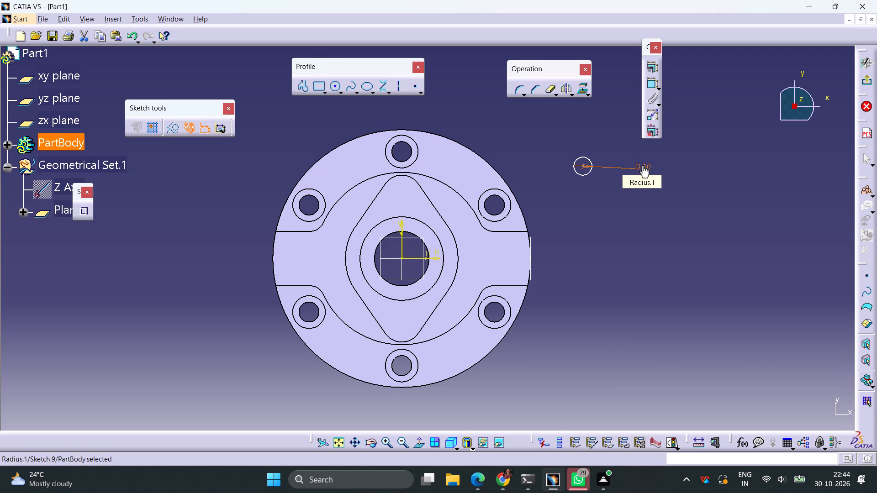
click(603, 202)
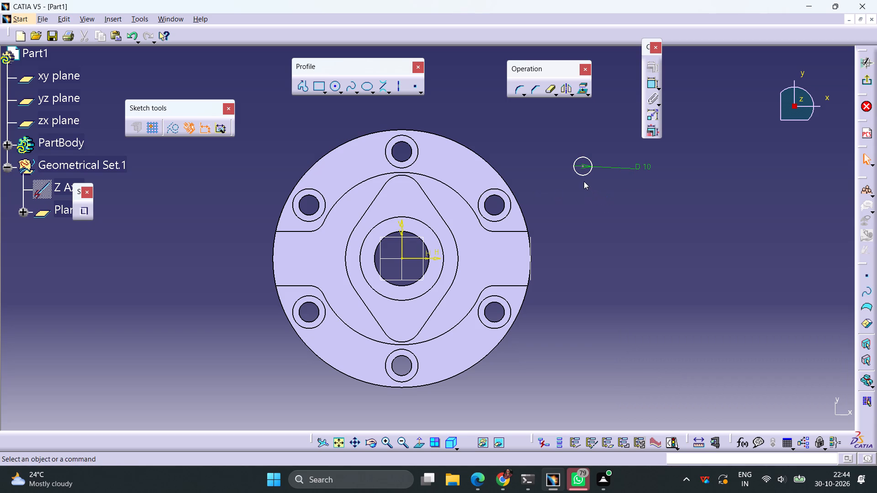
Constrain the 10 mm circle concentric with the rounded end of the two-lobed pad's upper lobe.
click(584, 175)
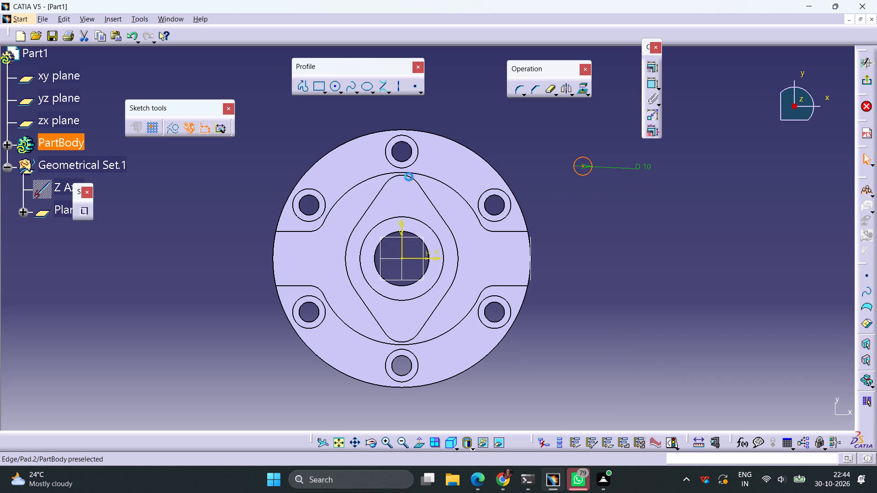
ctrl+click(409, 177)
click(652, 69)
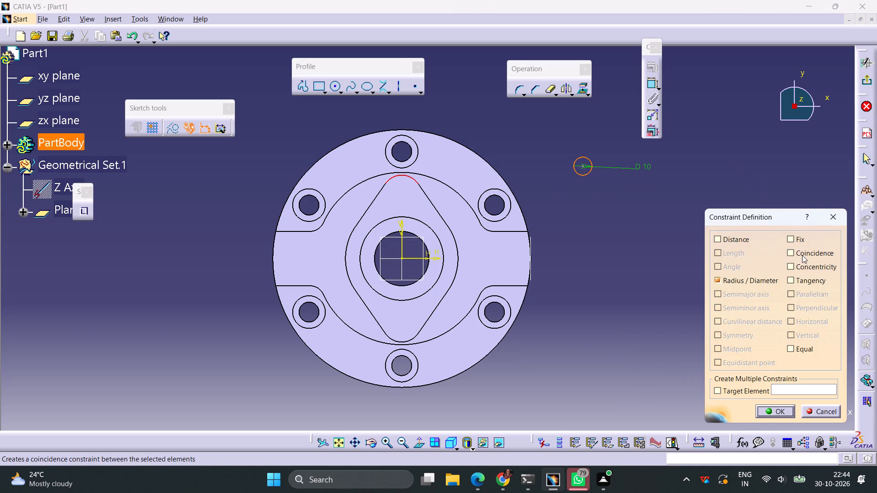
click(803, 265)
click(777, 413)
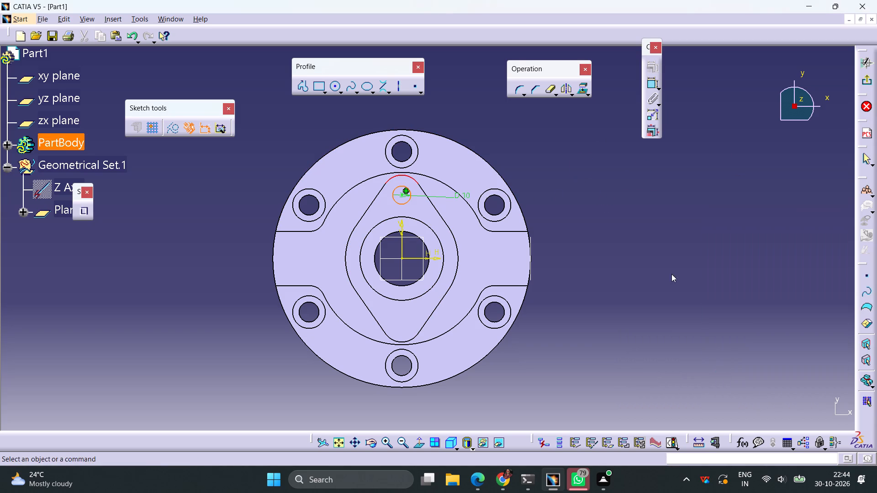
Draw a second circle outside the flange outline and set its diameter to 10 mm.
click(649, 86)
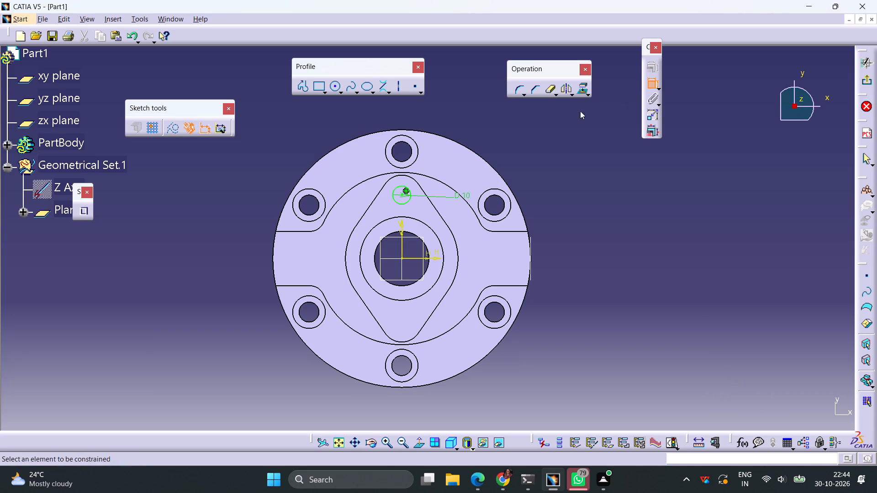
click(333, 87)
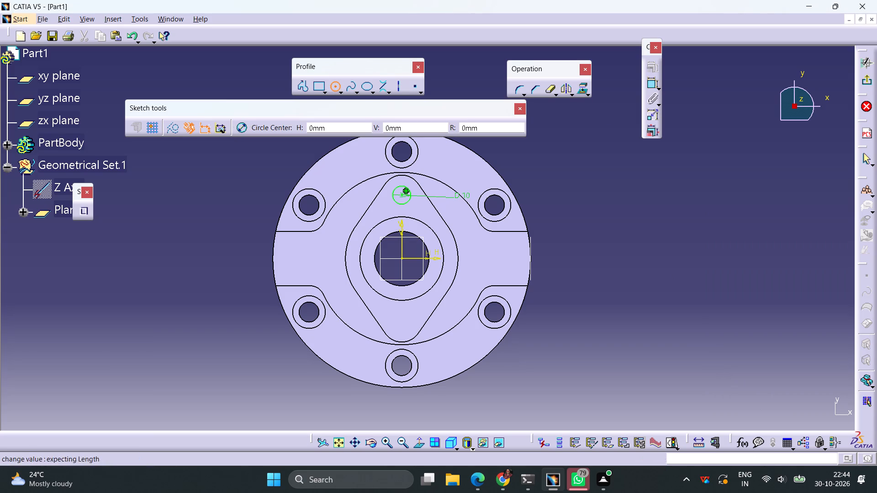
click(568, 246)
click(580, 237)
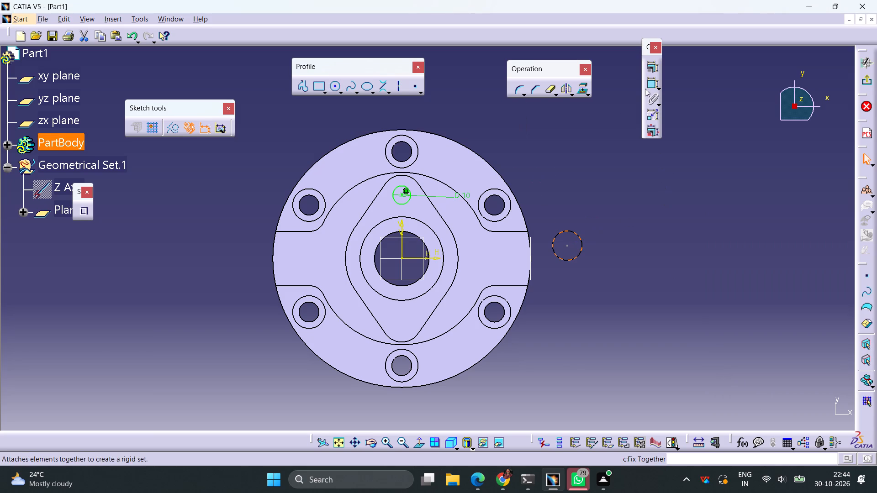
click(647, 82)
click(628, 207)
double_click(632, 202)
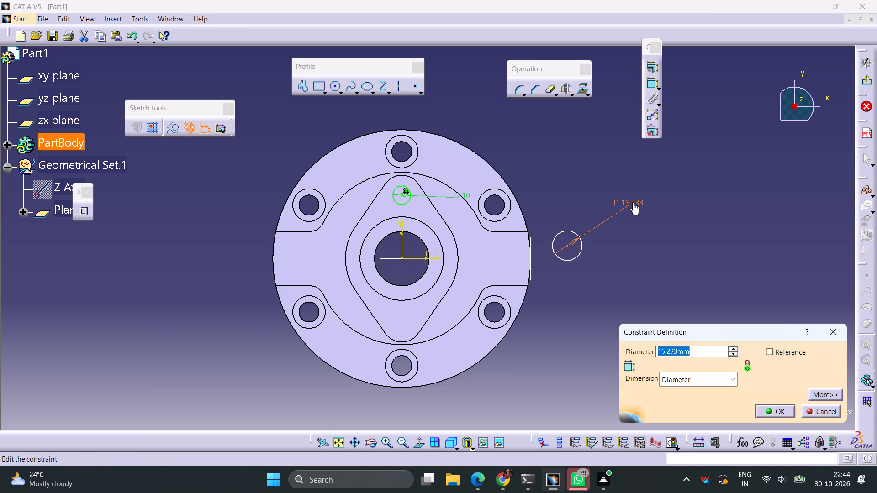
text(10)
key(Return)
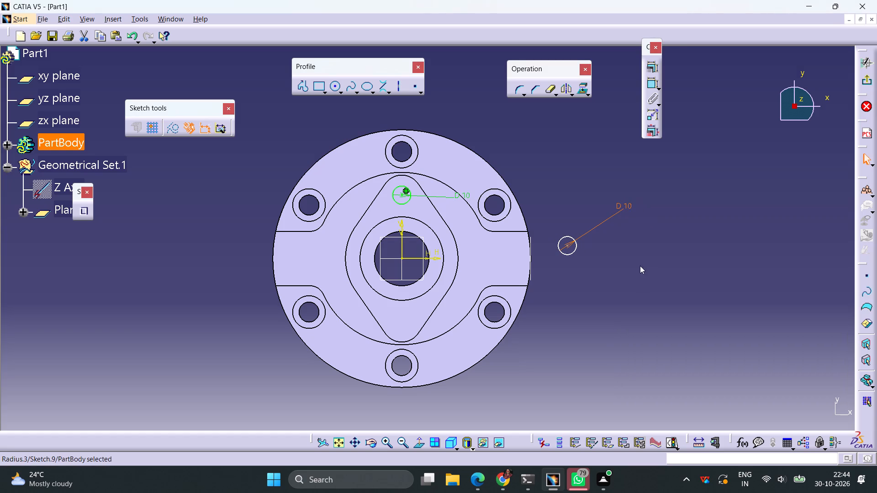
click(621, 262)
Make the second 10 mm circle concentric with the lower lobe's rounded end and exit the sketch.
click(571, 252)
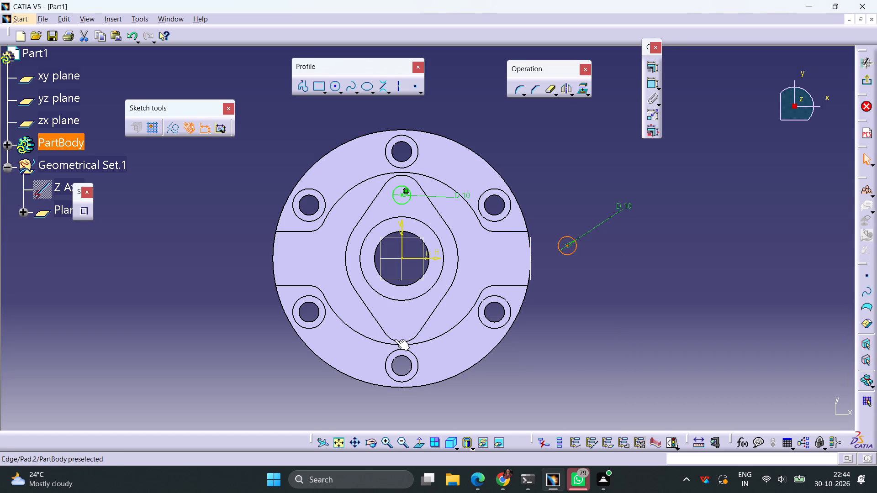
ctrl+click(395, 339)
click(650, 69)
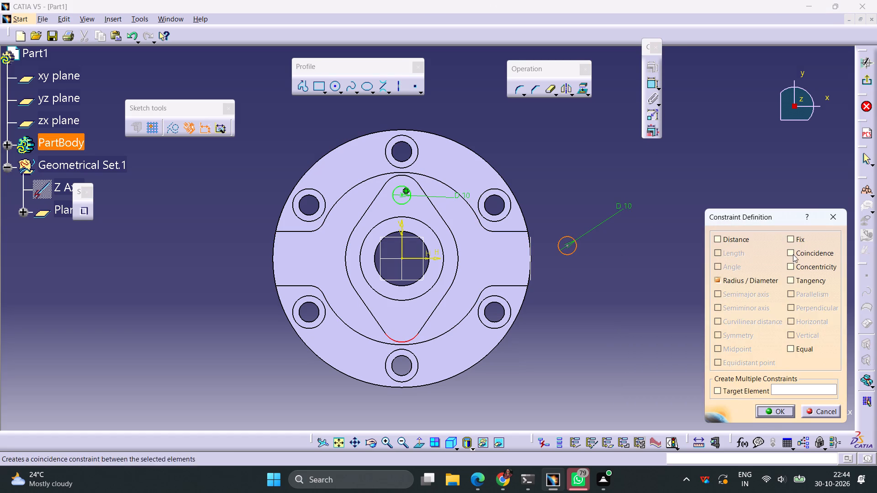
click(803, 270)
click(769, 410)
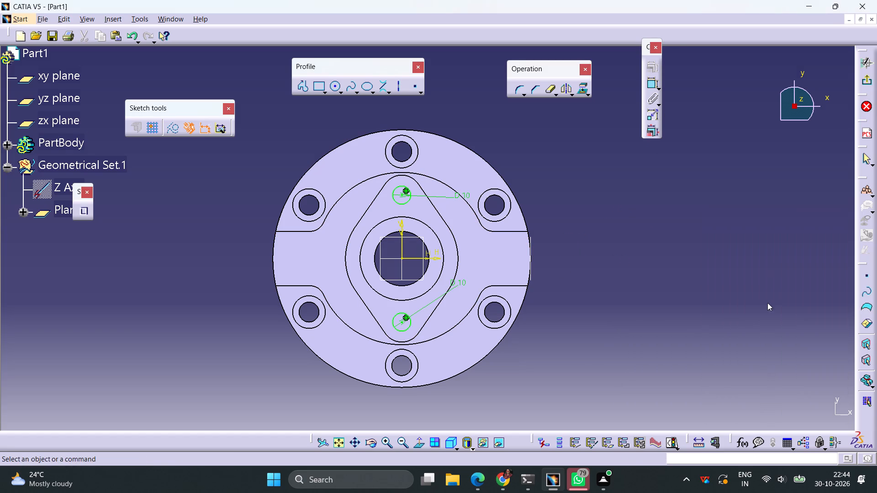
click(866, 83)
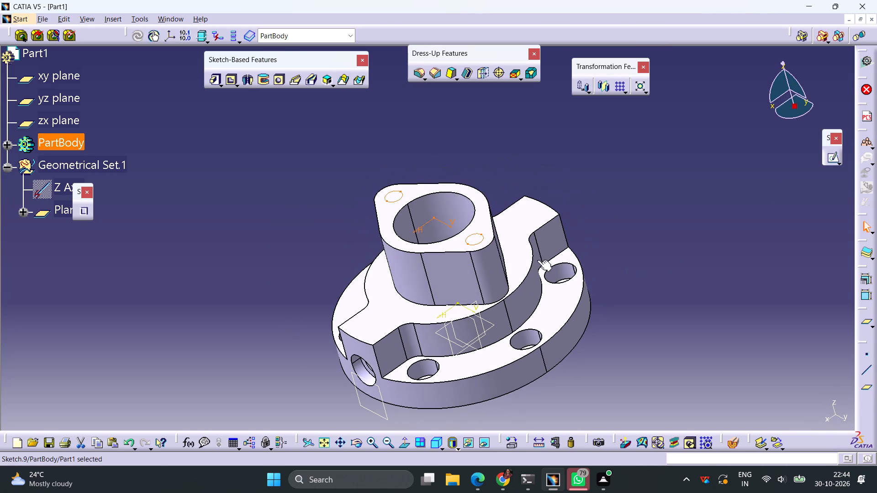
Cut the two 10 mm lobe circles as a pocket with a depth of 37 mm.
click(228, 83)
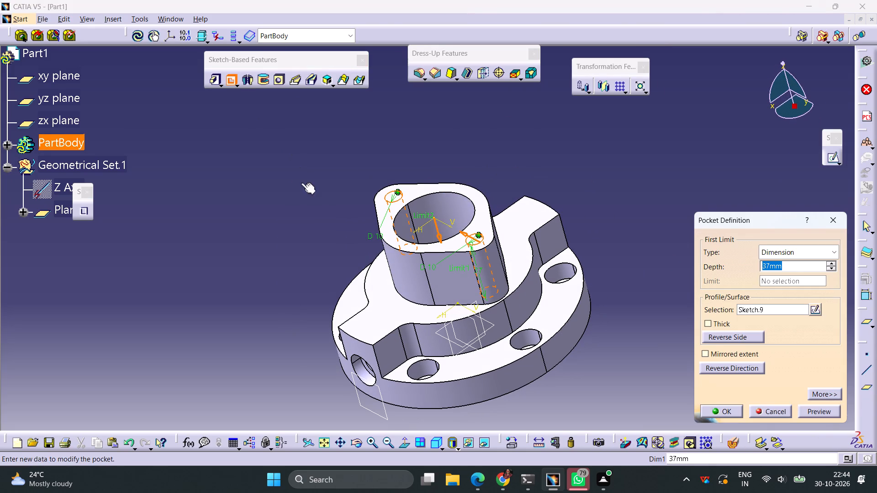
click(733, 410)
click(661, 344)
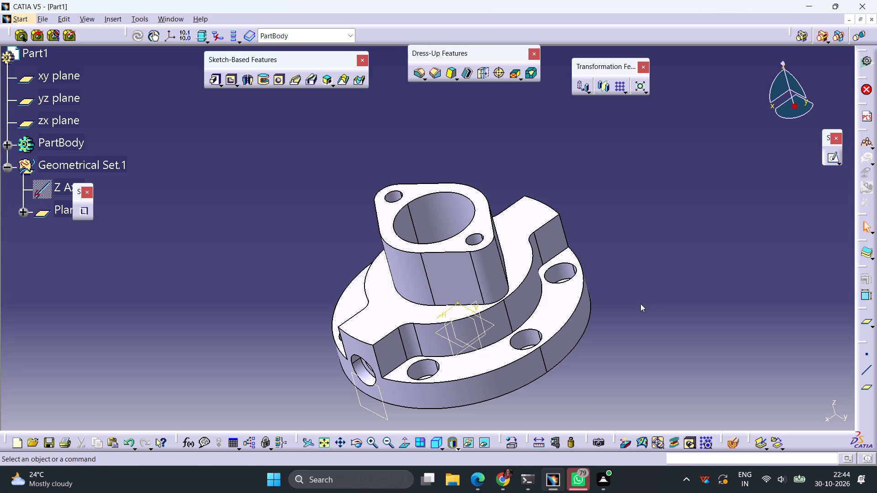
click(616, 237)
Start a sketch on the flange's raised step face and draw a circle about 3 mm across on the horizontal axis, beside the boss.
click(537, 218)
click(830, 157)
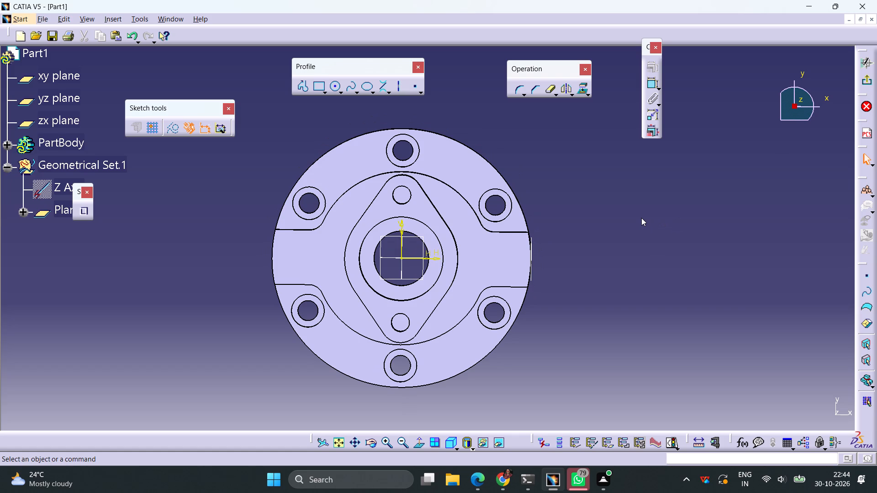
click(334, 88)
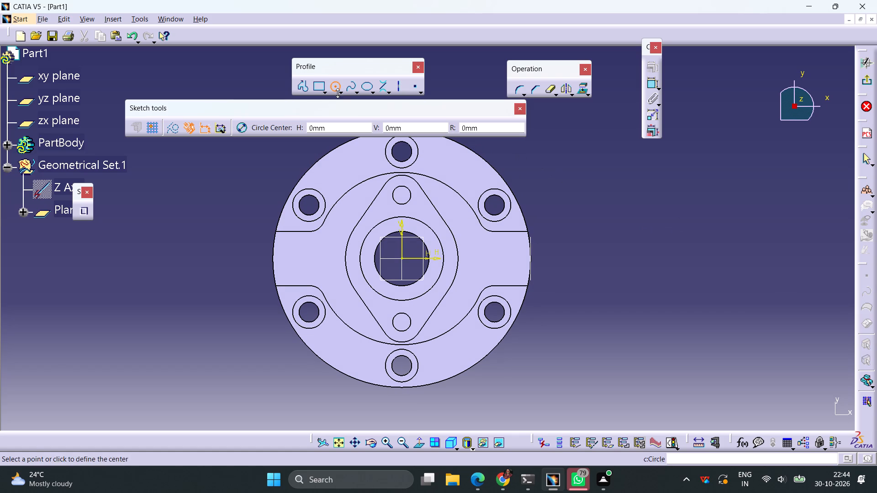
click(485, 259)
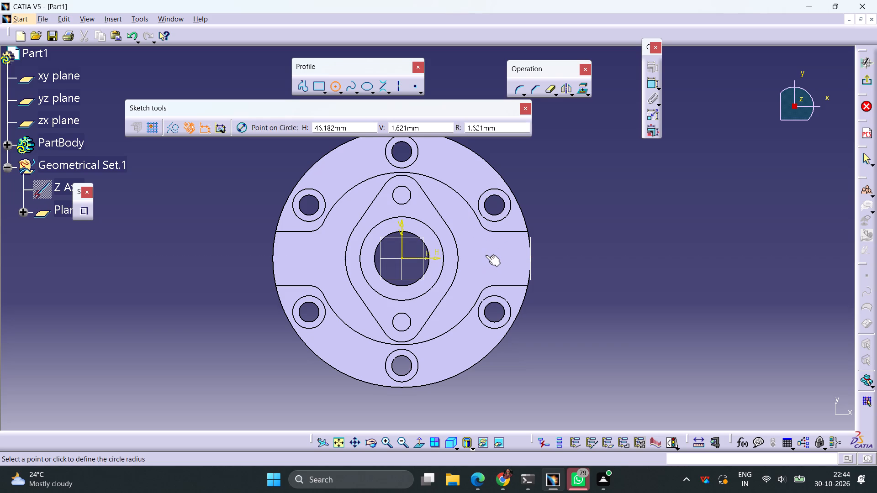
click(486, 255)
Dimension the small circle on the raised step and set its diameter to 5 mm.
click(651, 81)
click(605, 189)
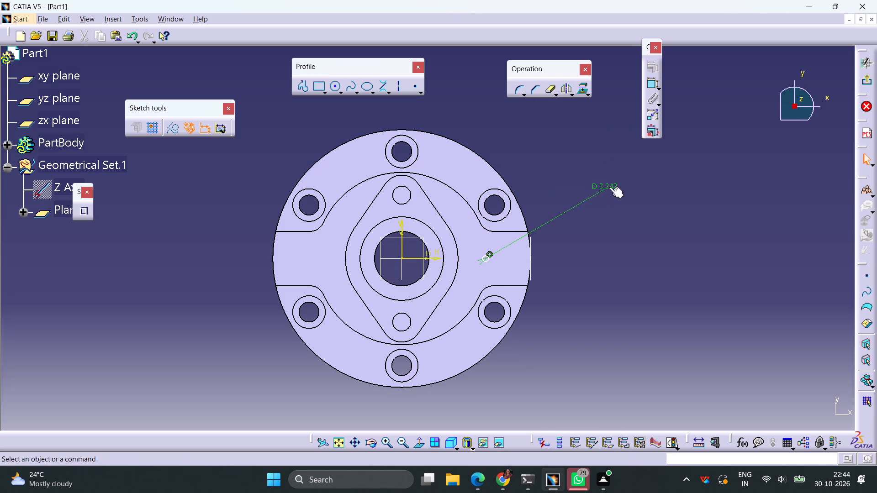
double_click(609, 186)
key(5)
key(Return)
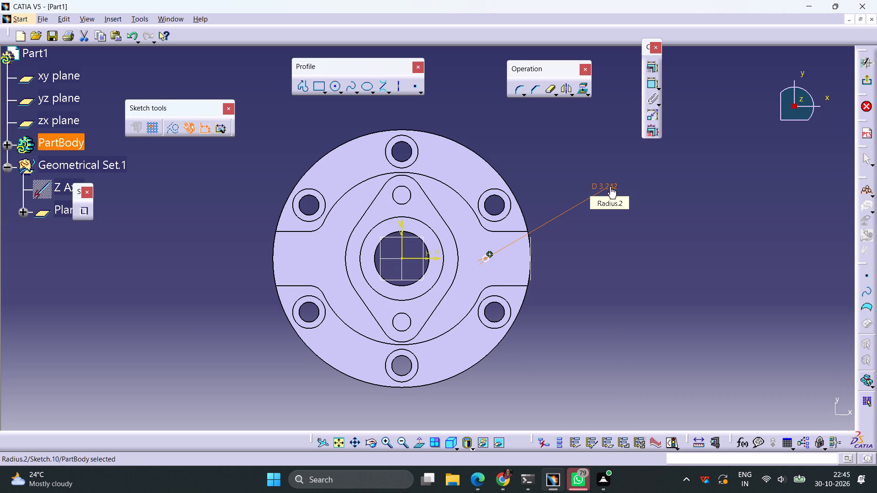
Dimension the 5 mm circle's centre from the vertical axis and set the distance to 92/2 (46 mm).
click(650, 85)
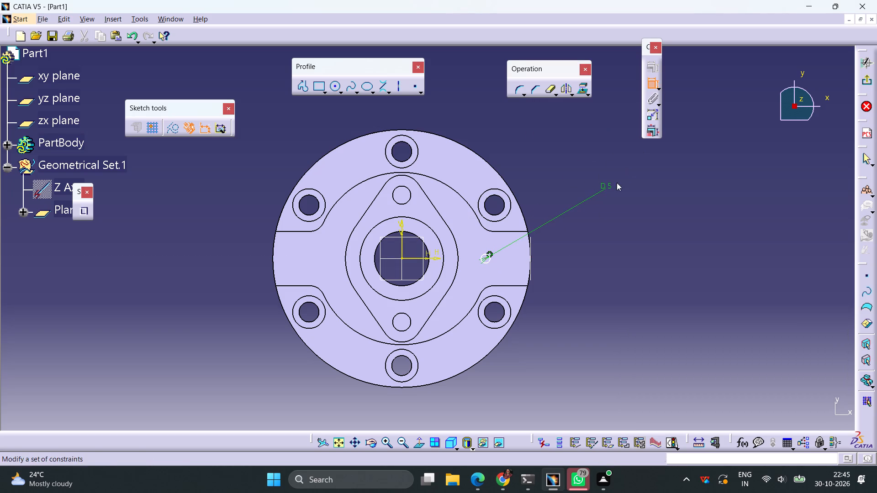
click(487, 258)
click(403, 247)
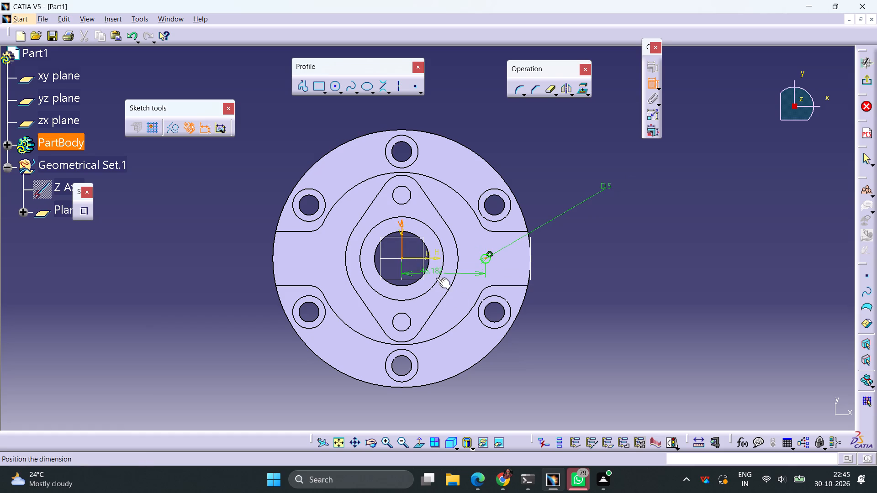
click(504, 397)
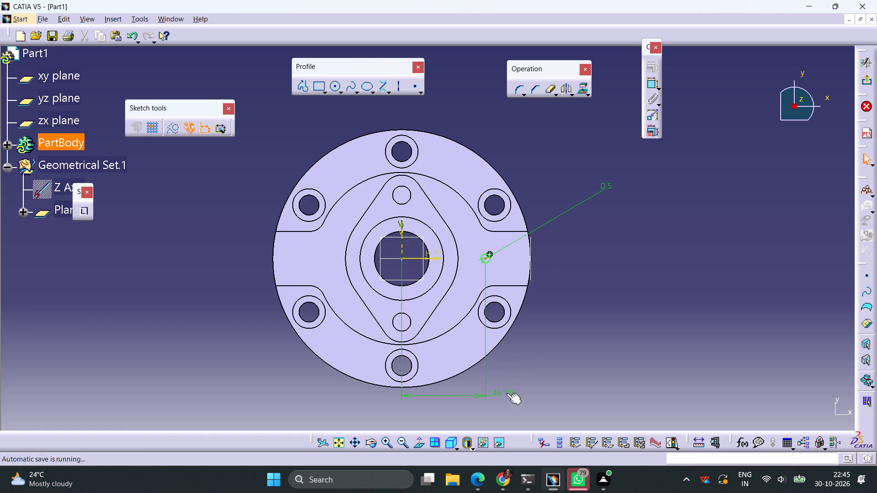
double_click(507, 393)
text(92/2)
key(Return)
click(578, 329)
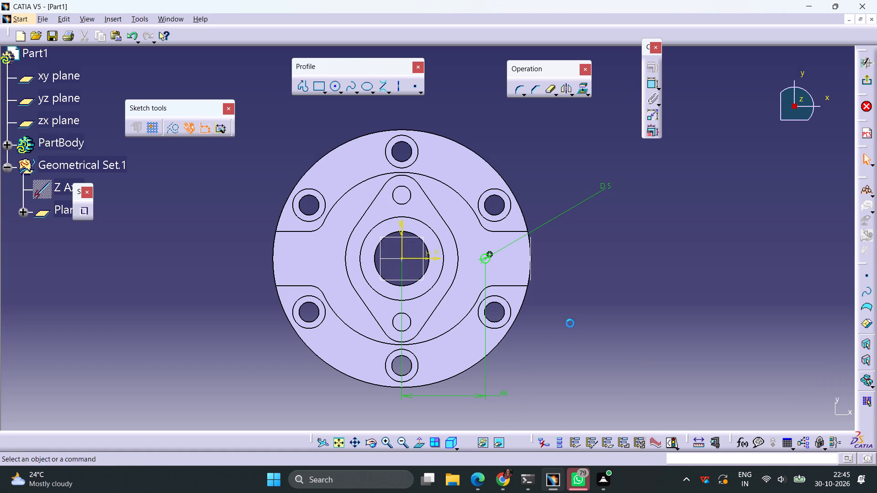
Mirror the 5 mm circle about the sketch's vertical axis and exit the sketch.
click(487, 262)
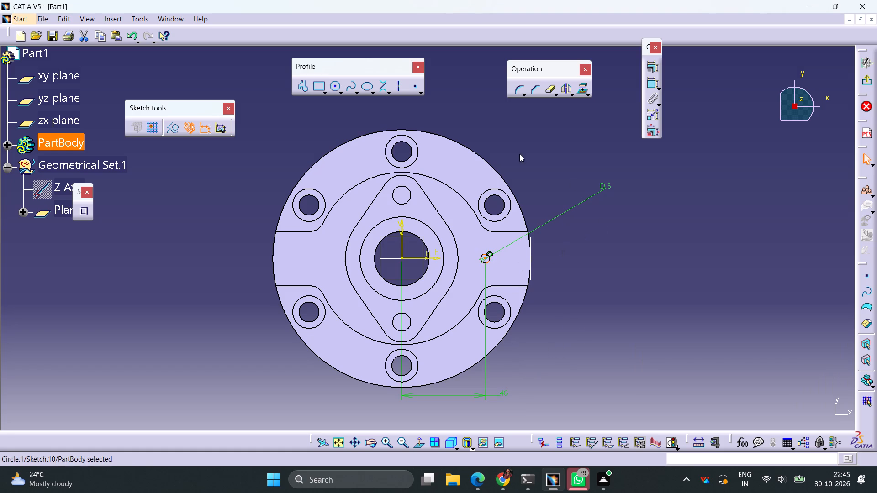
click(567, 91)
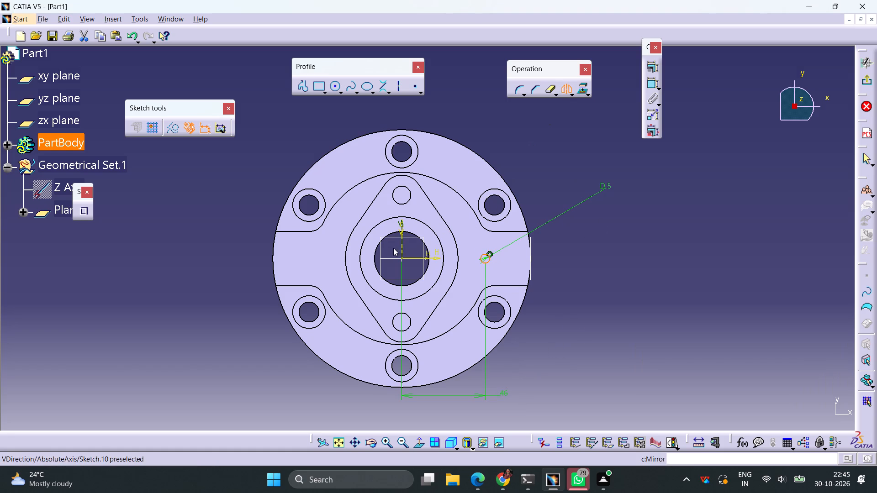
click(402, 241)
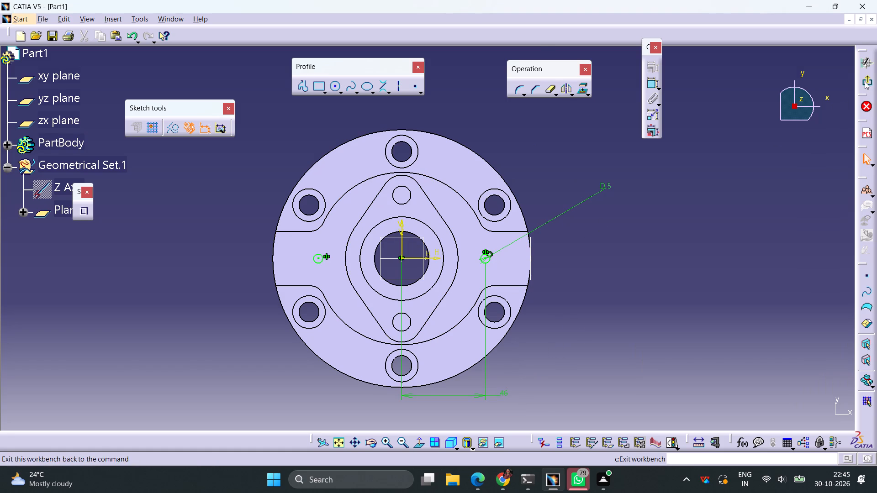
click(865, 81)
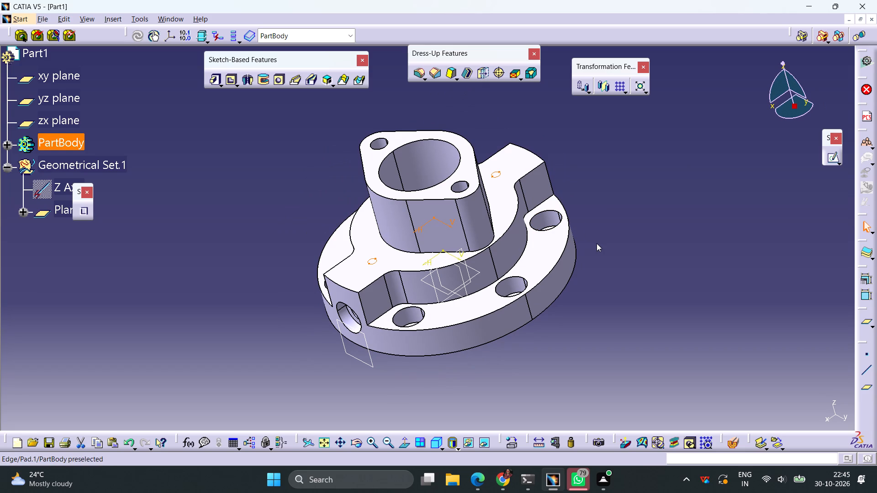
Pocket the two mirrored 5 mm circles 20 mm deep into the flange's raised step.
click(231, 81)
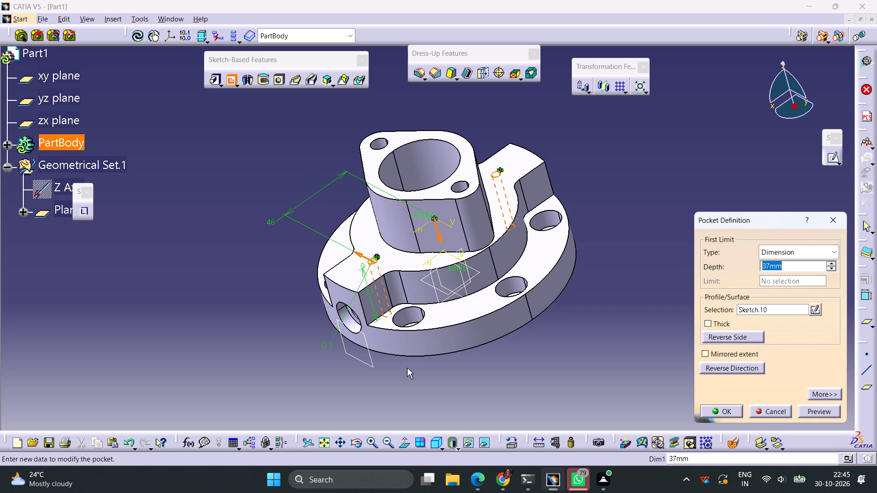
middle_drag(302, 341, 322, 274)
right_drag(301, 341, 322, 274)
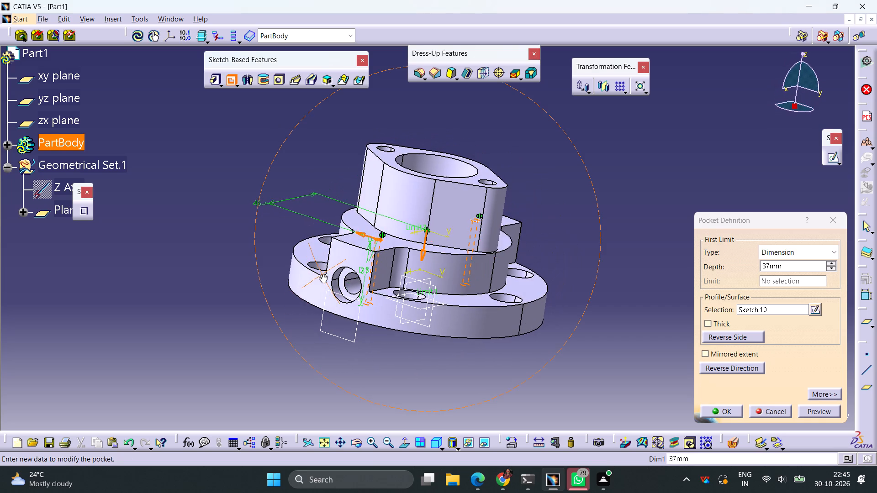
middle_drag(322, 274, 393, 253)
right_drag(322, 274, 393, 253)
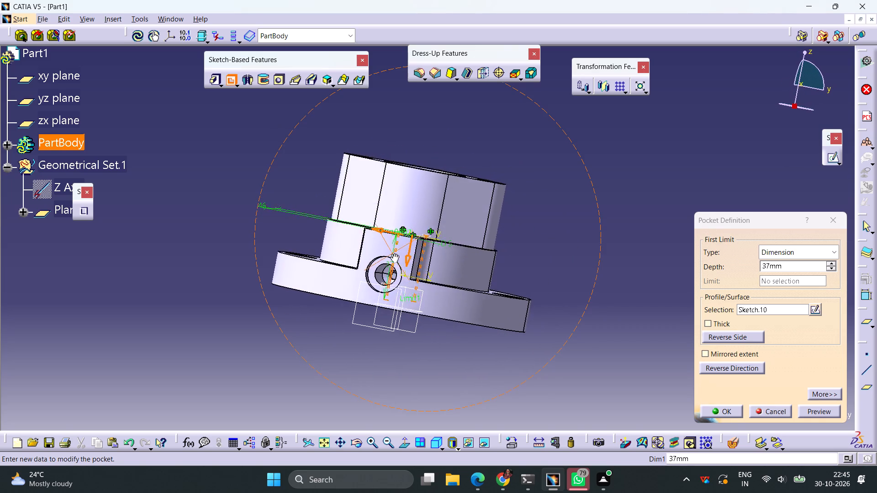
right_drag(393, 253, 392, 269)
middle_drag(393, 253, 392, 269)
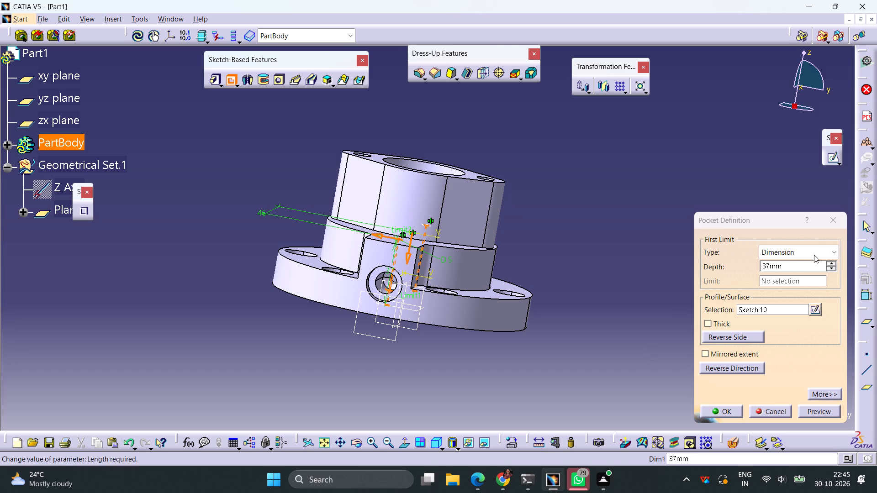
drag(784, 267, 702, 276)
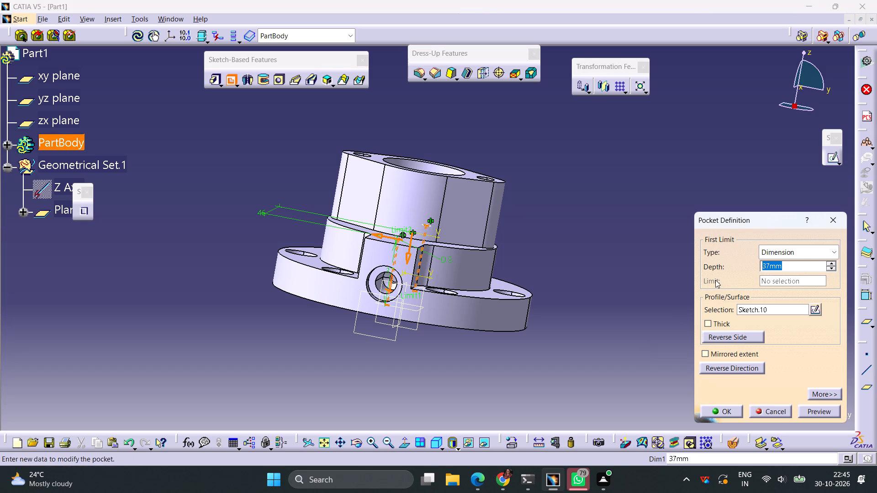
text(20)
click(605, 292)
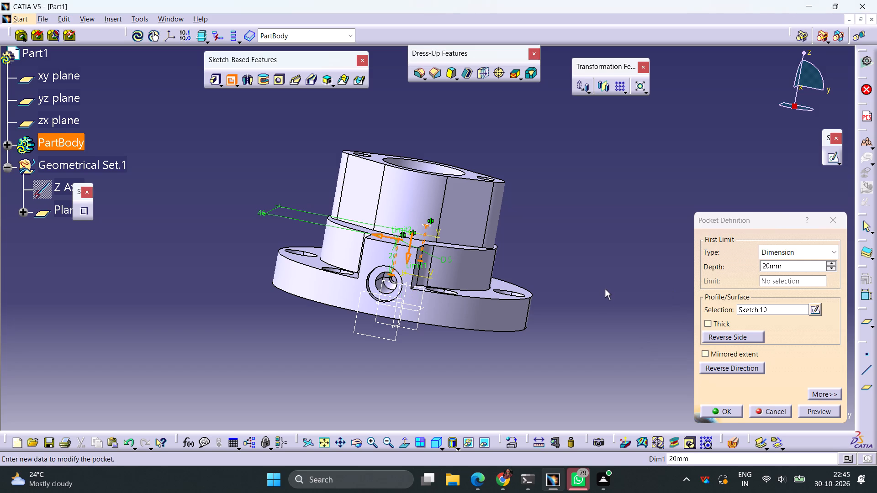
middle_drag(420, 380, 436, 339)
right_drag(420, 380, 436, 339)
click(820, 412)
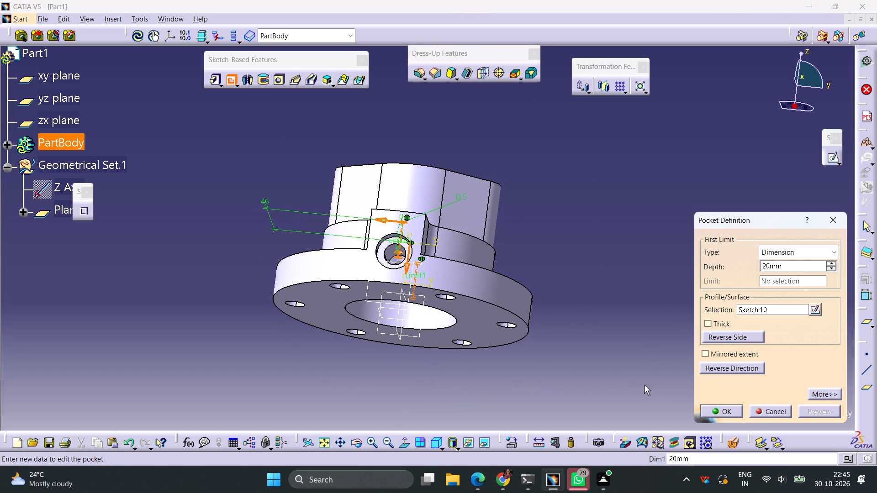
click(722, 407)
click(646, 334)
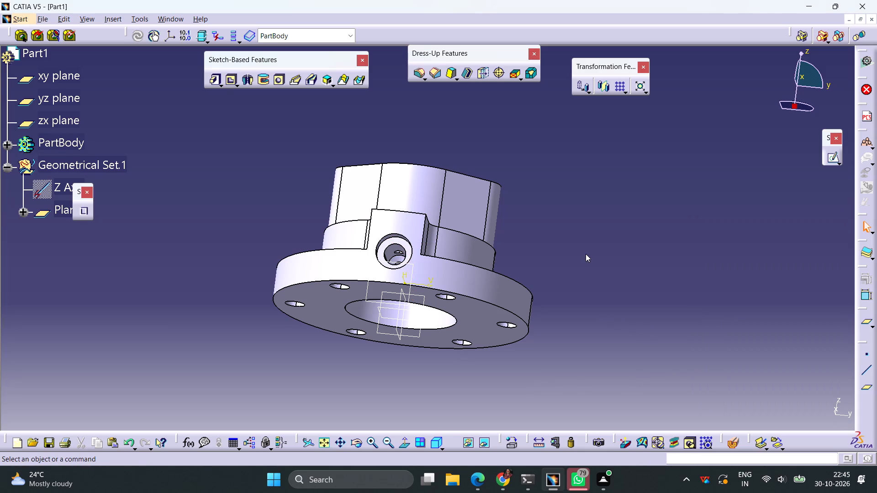
Save the part as Part1 in CATPart format in the internship folder.
ctrl+middle_drag(586, 251, 581, 282)
middle_drag(581, 251, 437, 355)
right_drag(568, 253, 437, 355)
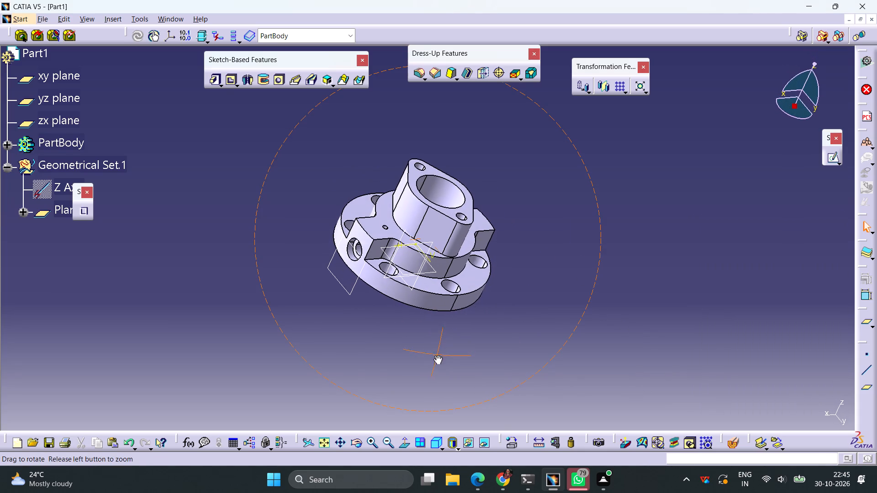
right_drag(437, 355, 436, 356)
middle_drag(437, 355, 436, 356)
click(42, 17)
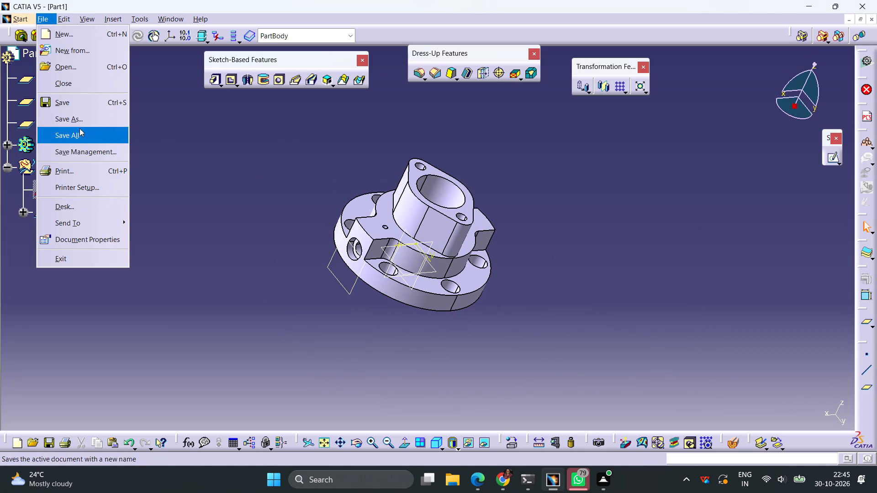
click(82, 117)
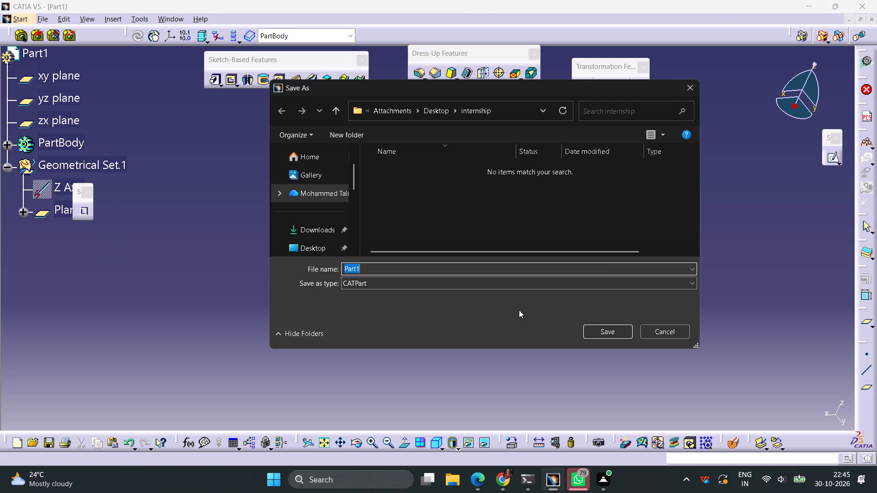
click(608, 329)
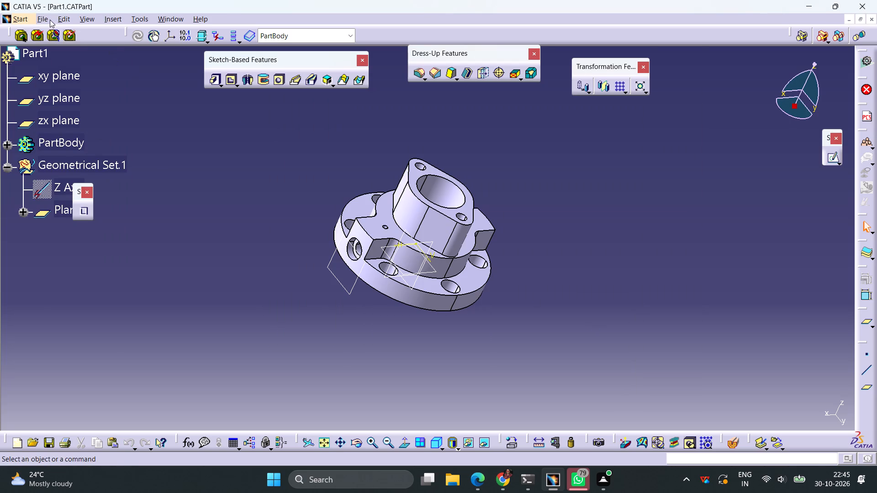
Save an additional copy of Part1 in an exchange file format in the internship folder.
click(42, 21)
click(103, 111)
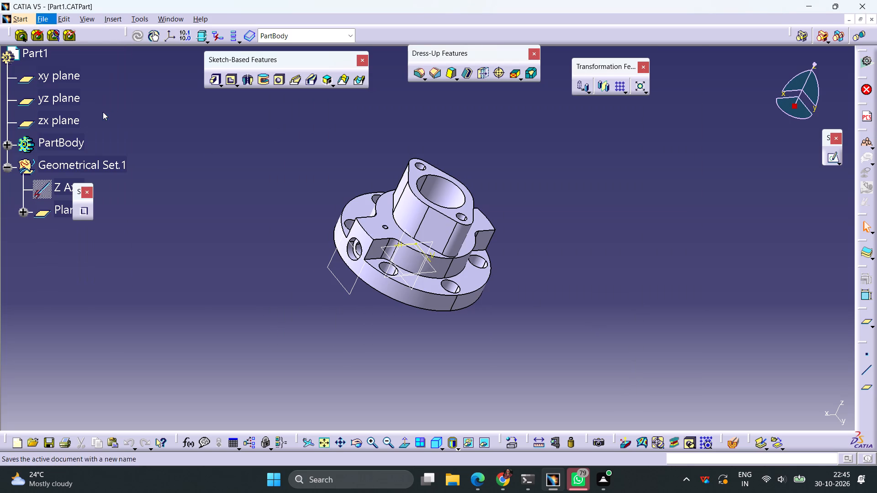
click(387, 281)
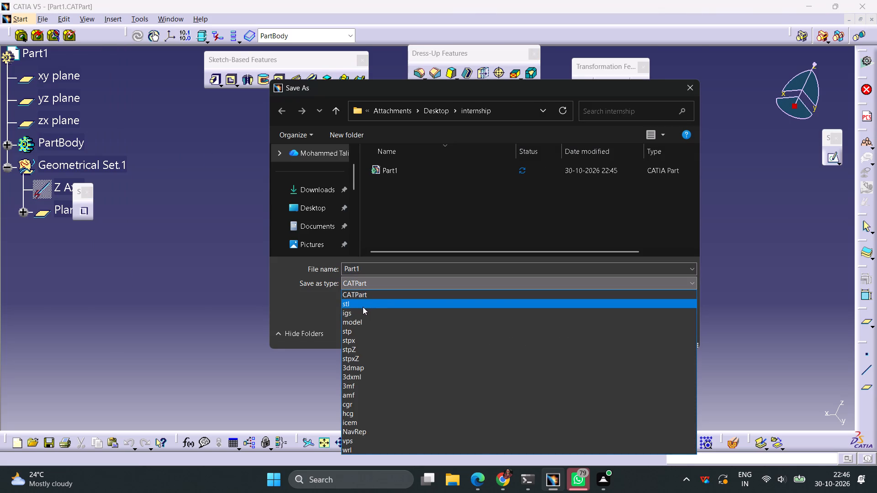
click(360, 309)
click(612, 327)
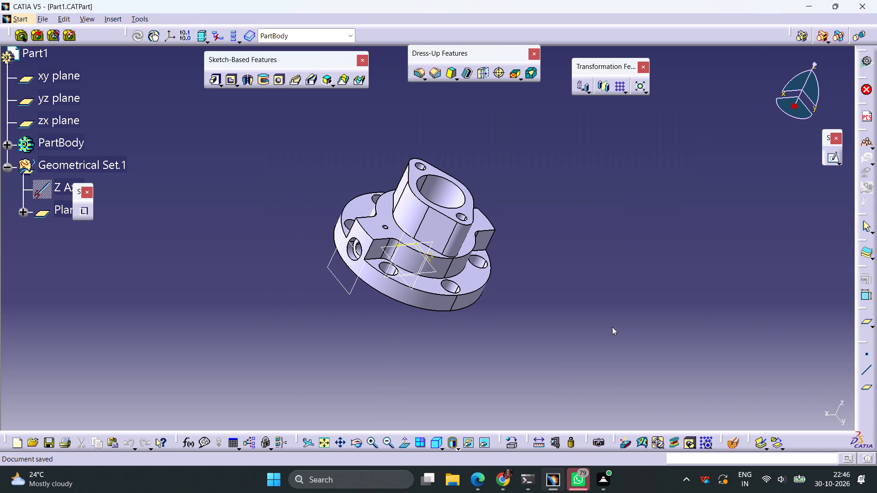
Create a new drawing with the ISO standard and a landscape A1 ISO sheet.
key(ctrl+n)
key(d)
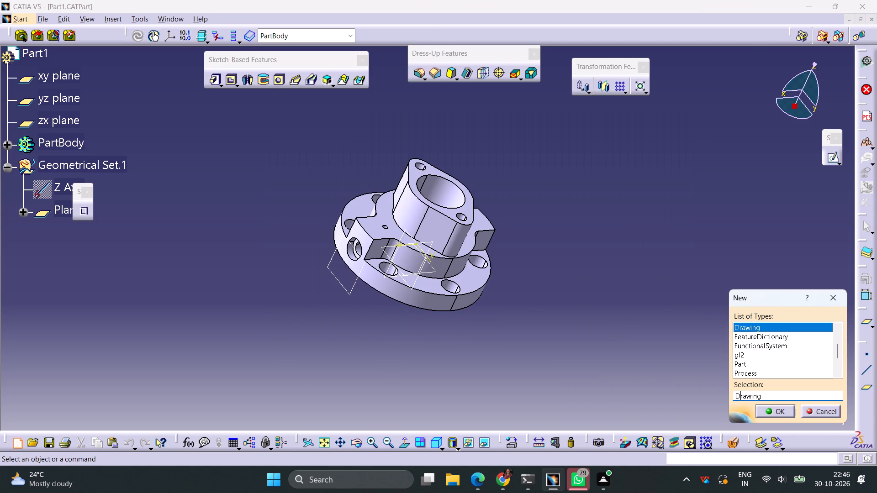
key(Return)
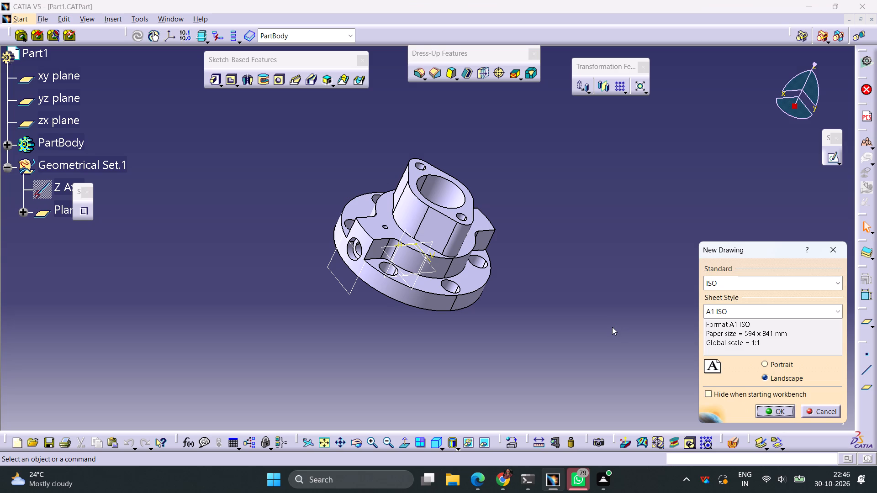
click(769, 413)
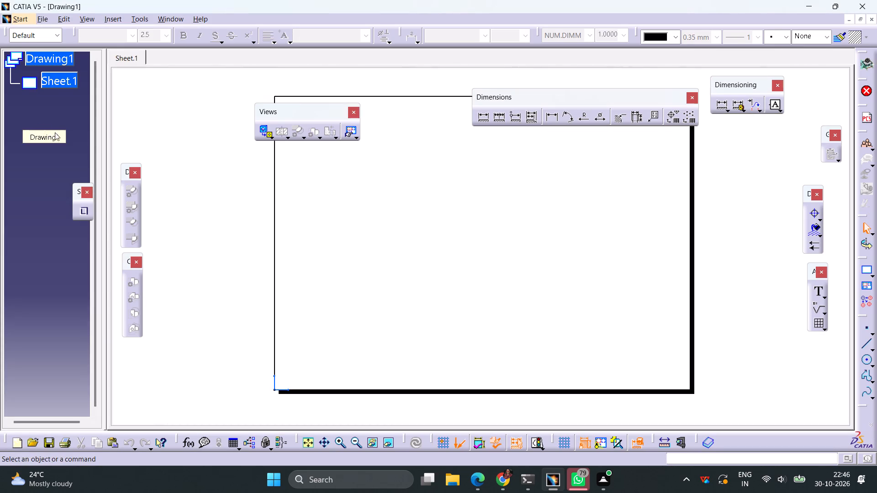
Set the projection method of Sheet.1 to third angle standard in its properties.
right_click(59, 76)
click(113, 183)
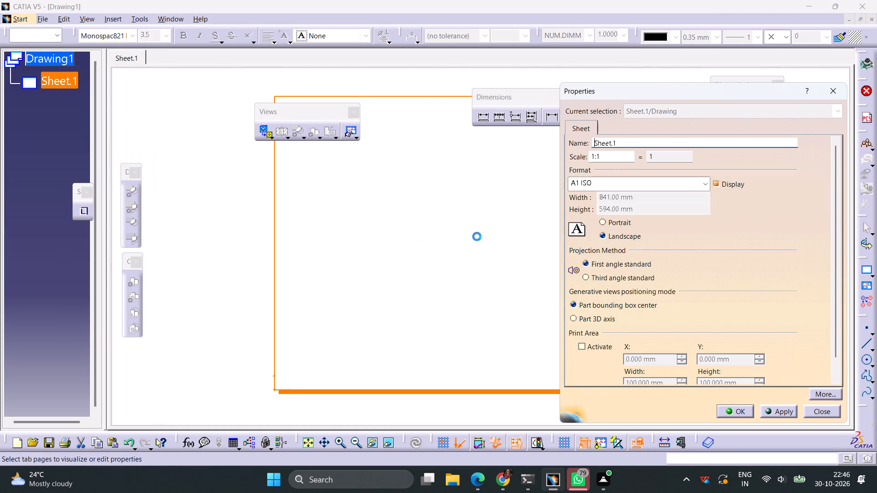
click(591, 273)
click(777, 411)
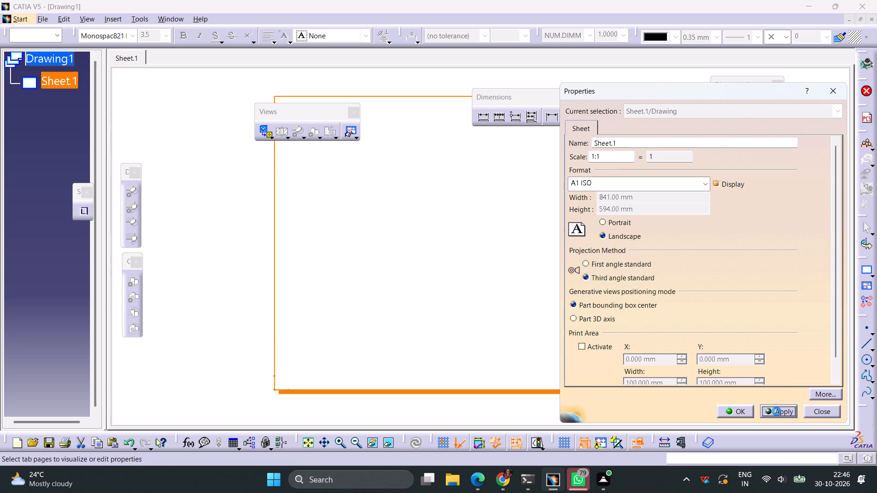
click(733, 409)
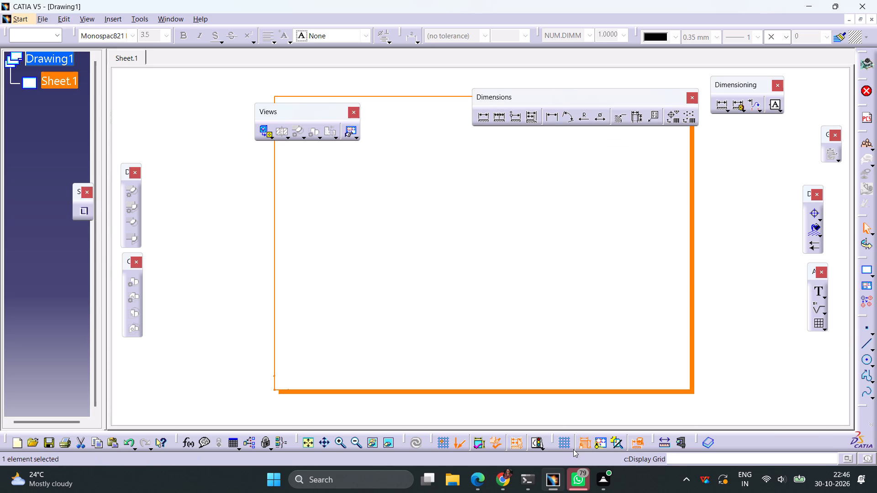
Turn on the grid display for the drawing sheet.
click(561, 440)
click(603, 445)
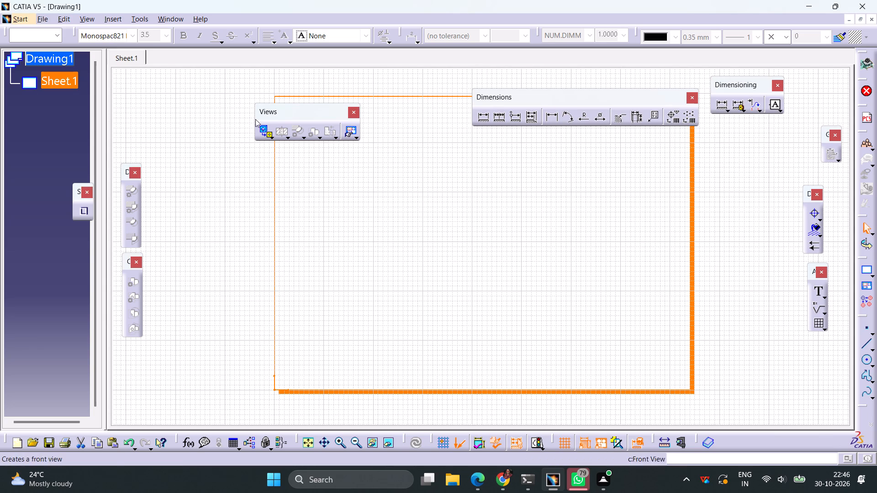
Switch to the sheet background and create a frame and title block using Drawing Titleblock Sample 1.
click(265, 131)
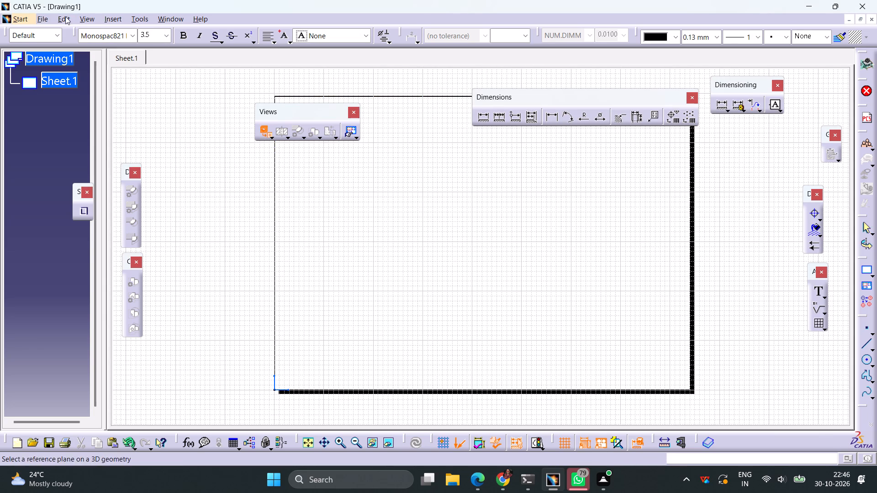
click(65, 16)
click(112, 353)
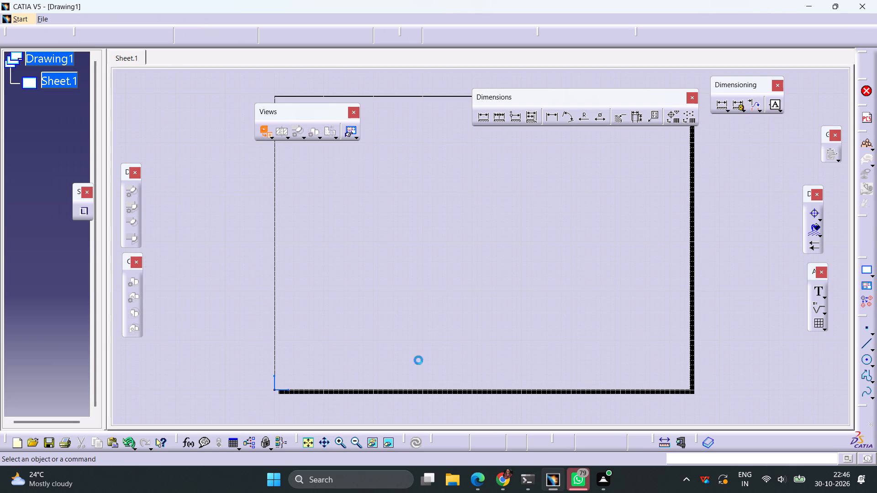
click(758, 141)
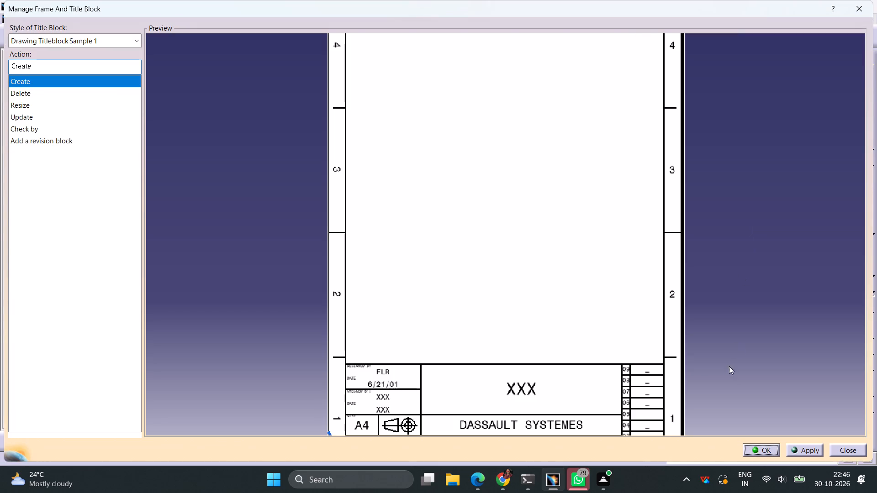
click(756, 449)
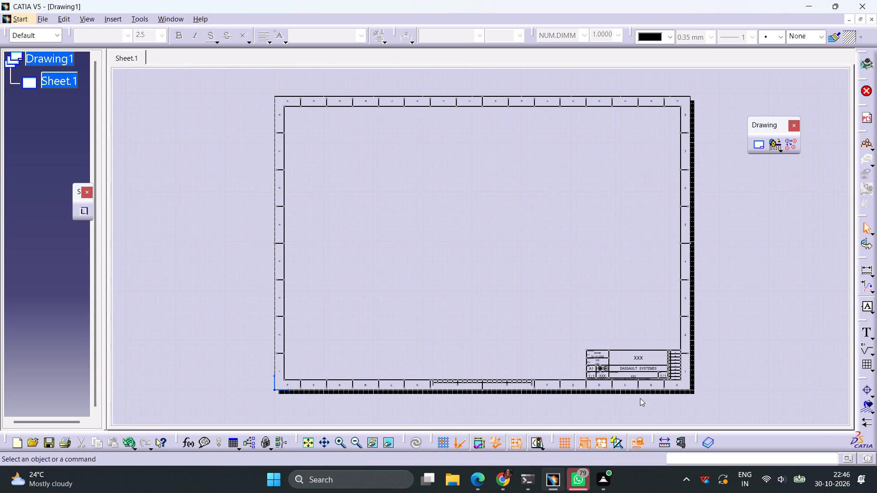
Replace the title block's XXX title text with INTERNSHIP.
ctrl+middle_drag(650, 383, 643, 333)
middle_drag(643, 310, 503, 143)
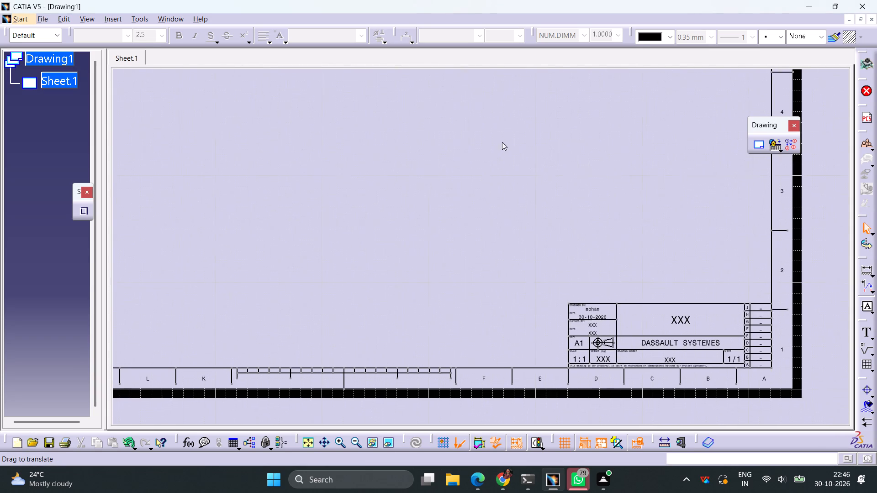
double_click(680, 319)
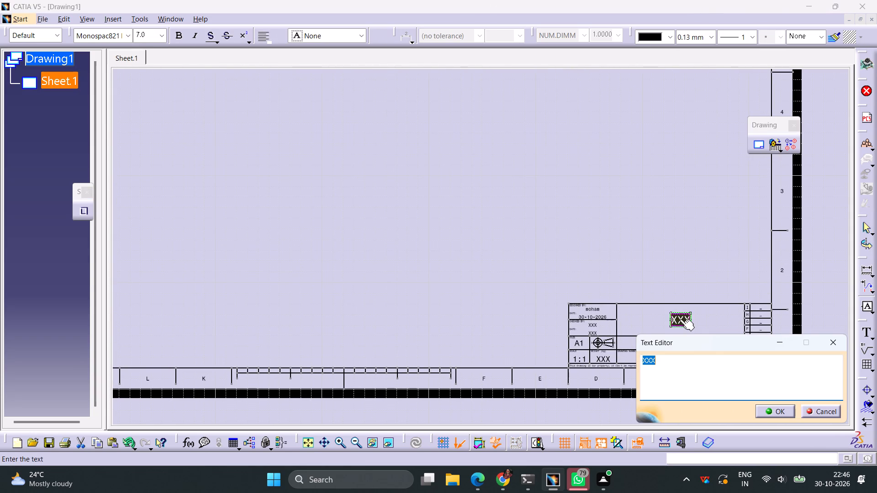
text(INTERNSHIP)
key(Return)
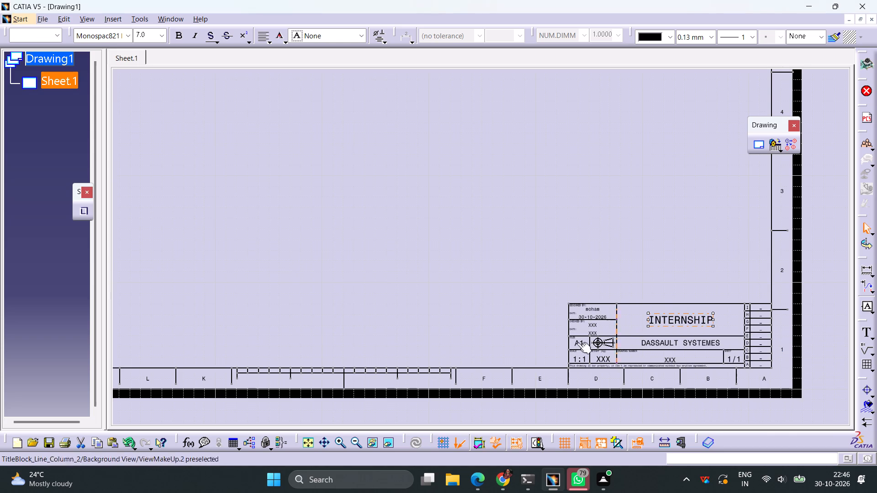
Replace the text in the title block's Designed By field with the designer's name.
ctrl+middle_drag(629, 316, 629, 271)
middle_drag(679, 327, 469, 135)
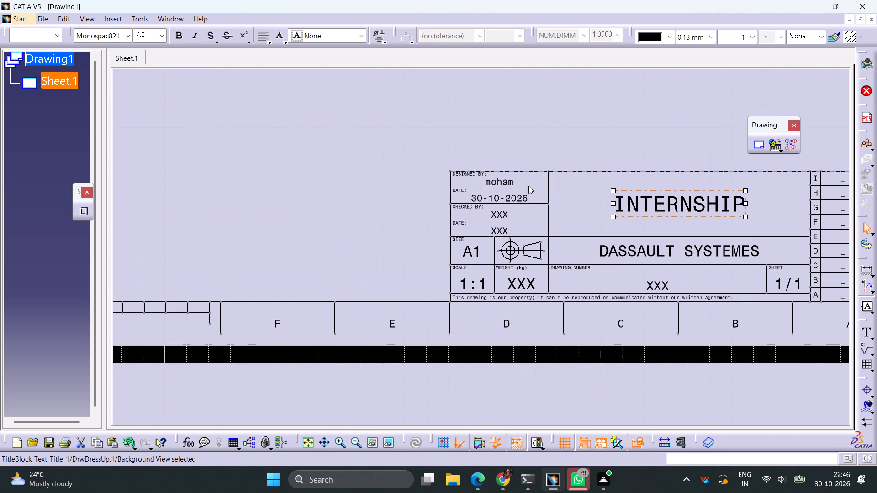
double_click(501, 178)
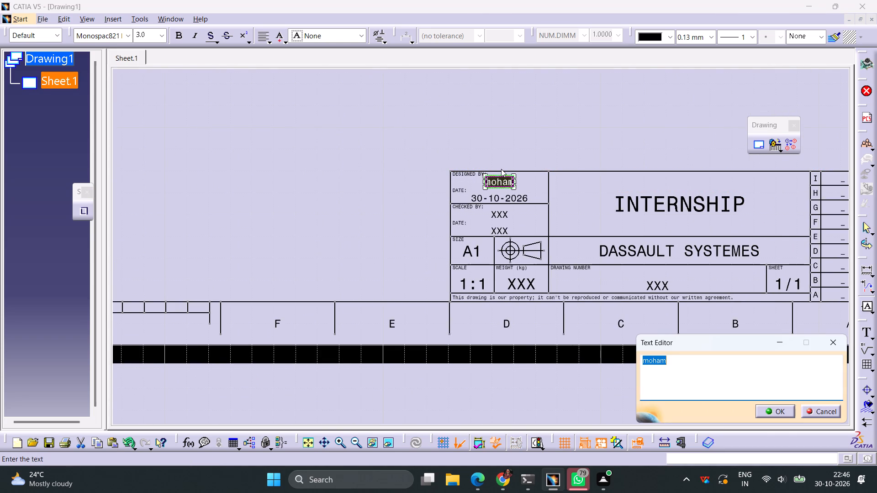
text(alib)
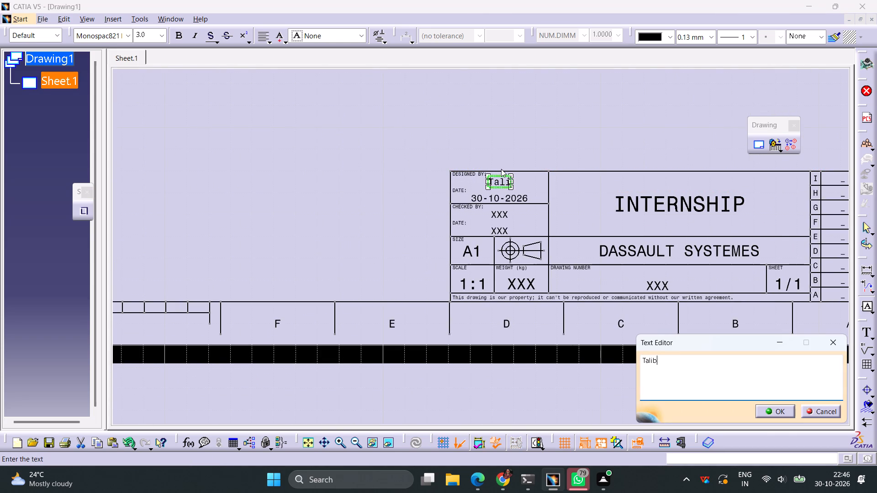
key(Return)
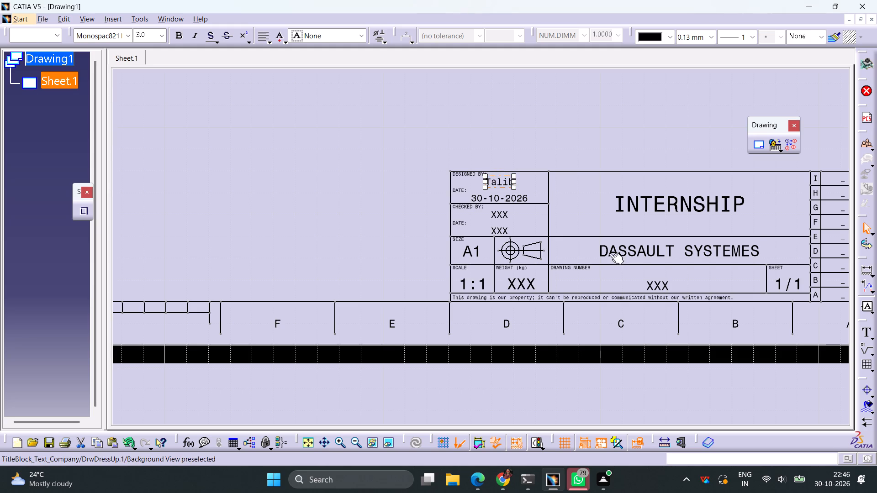
Replace the title block's DASSAULT SYSTEMES company text with Part Model.
double_click(630, 246)
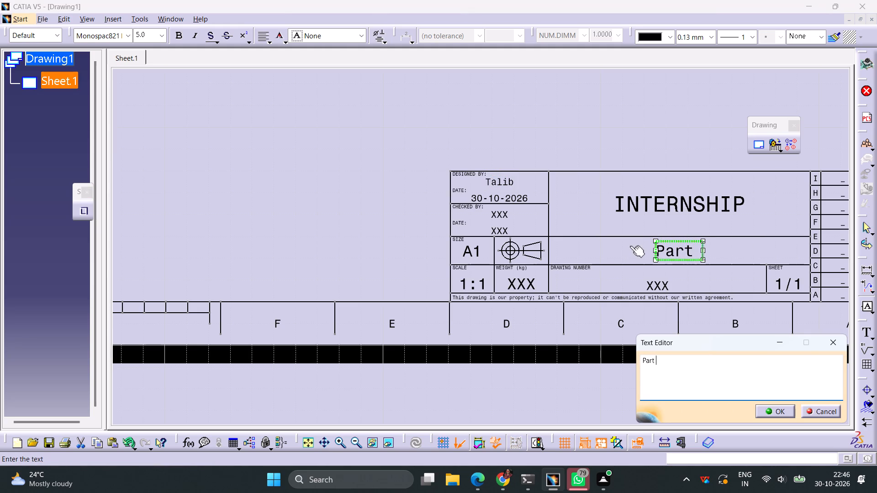
text(odel)
key(Return)
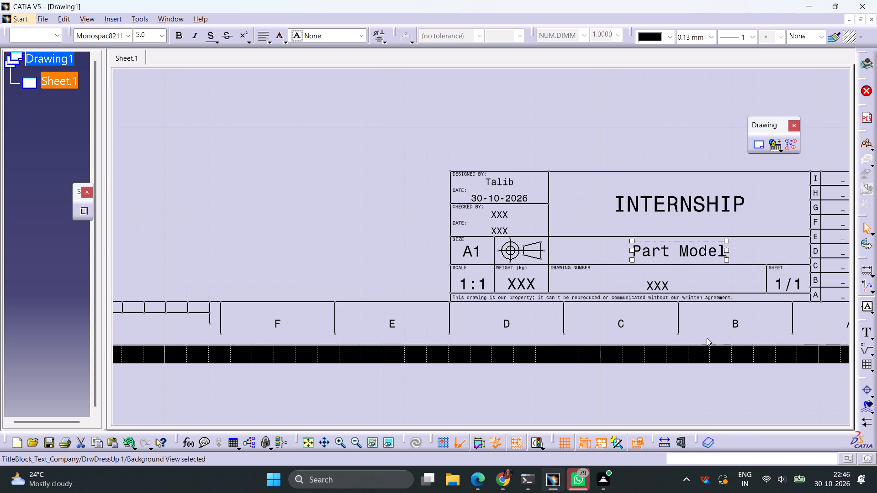
Replace the XXX placeholder in the title block's Drawing Number field with 01.
double_click(649, 282)
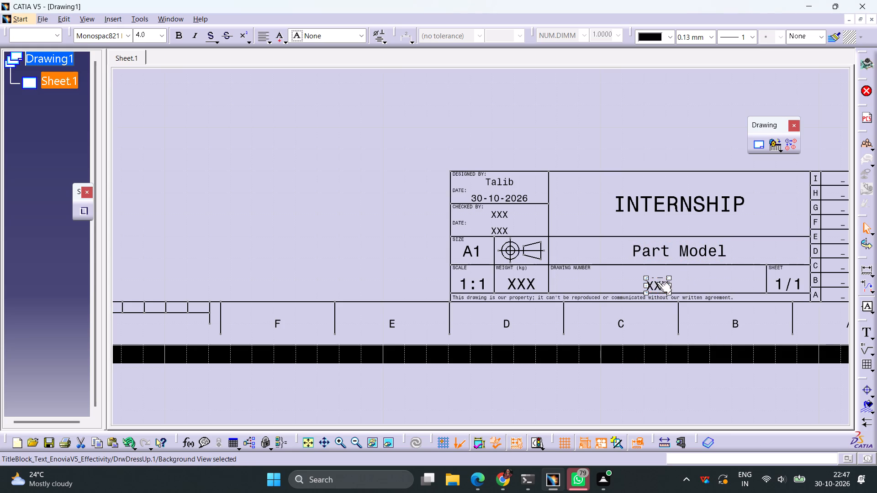
double_click(657, 282)
text(01)
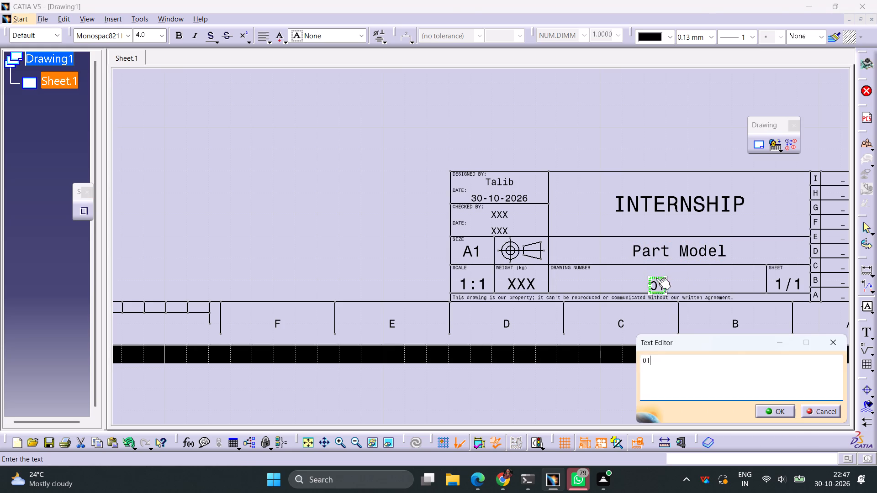
key(Return)
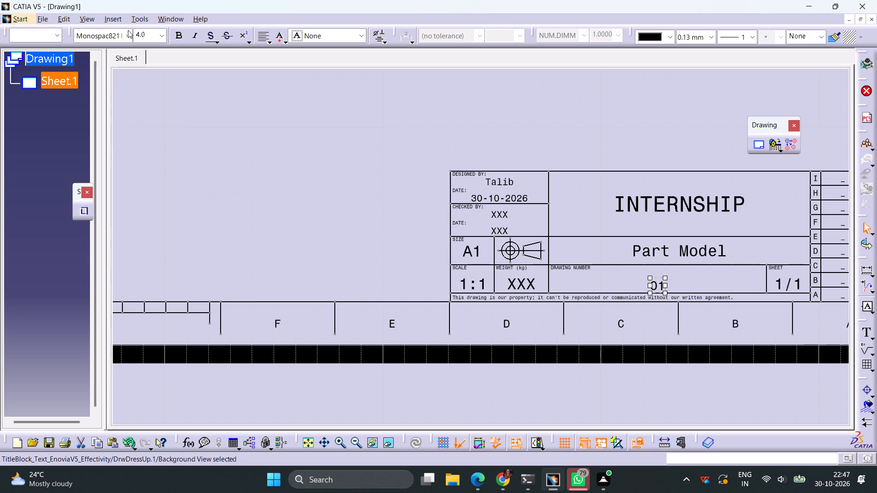
Return from the sheet background to the working views.
click(60, 19)
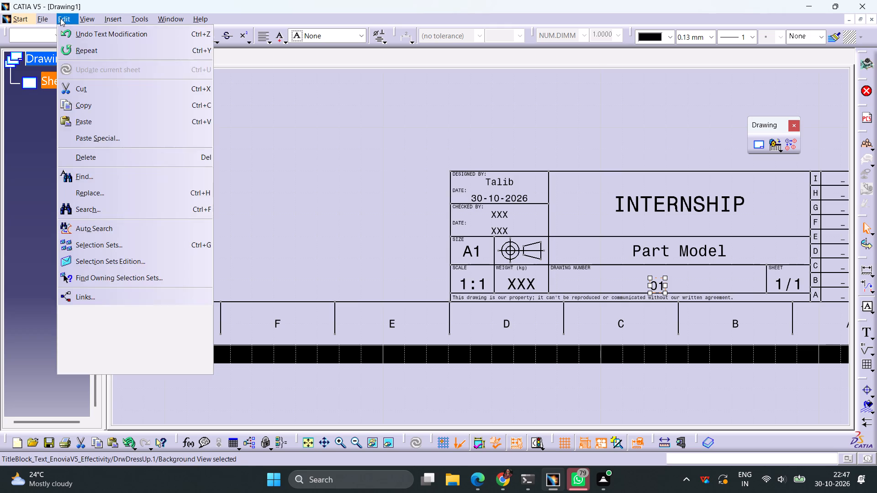
click(115, 351)
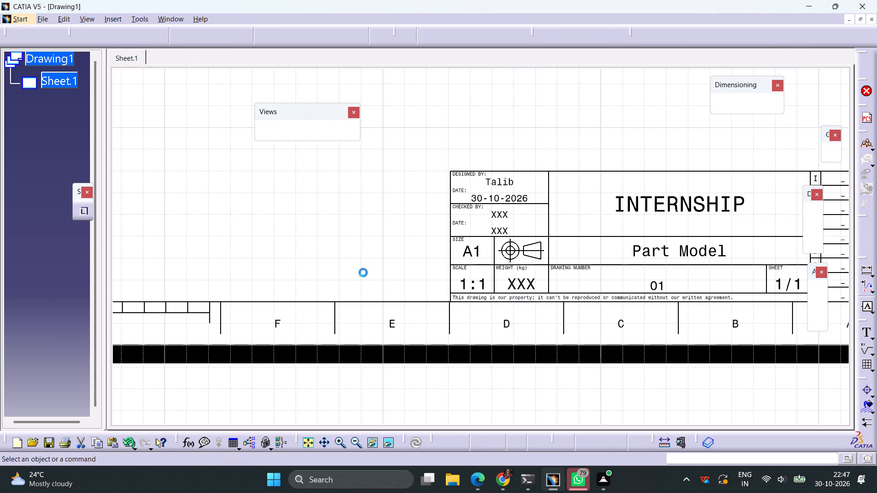
Create a front view using the hub's top face in Part1 as reference, placed in the upper-left area of the sheet.
click(262, 131)
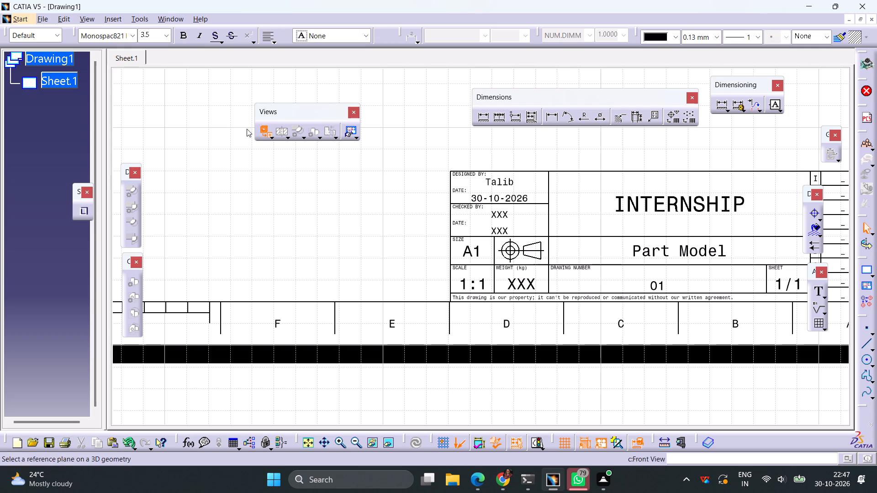
click(174, 17)
click(195, 97)
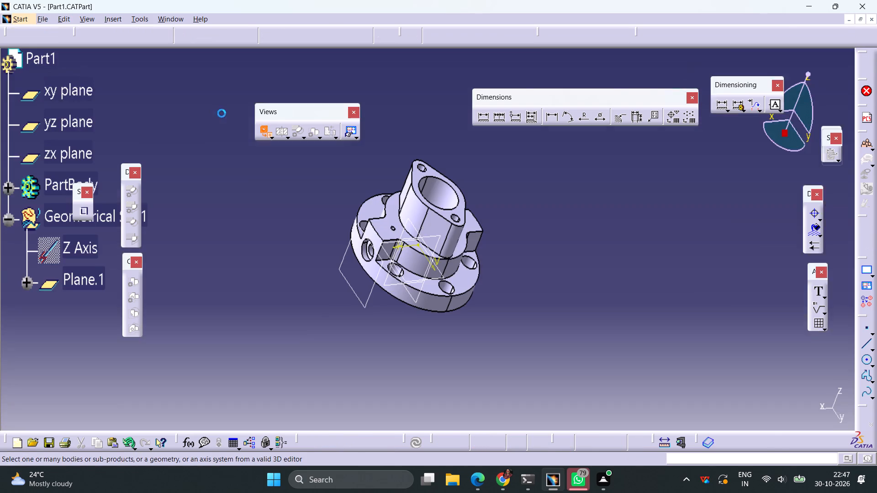
ctrl+middle_drag(286, 207, 283, 236)
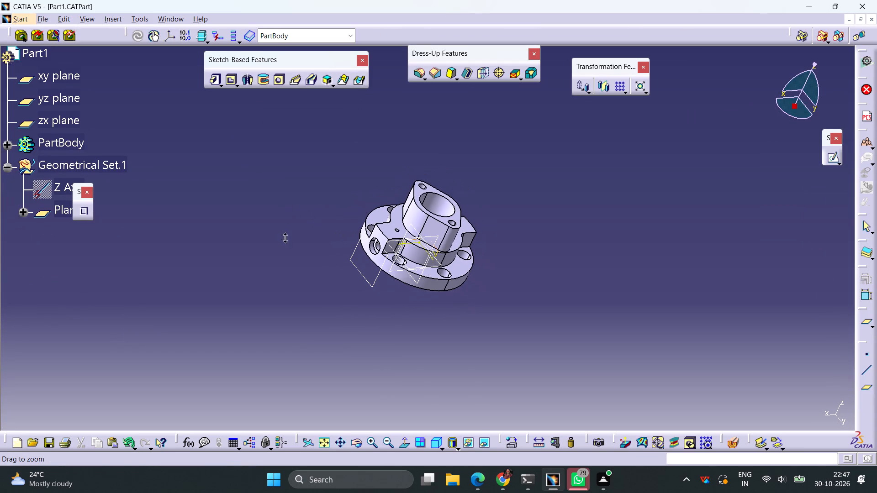
ctrl+middle_drag(283, 236, 283, 248)
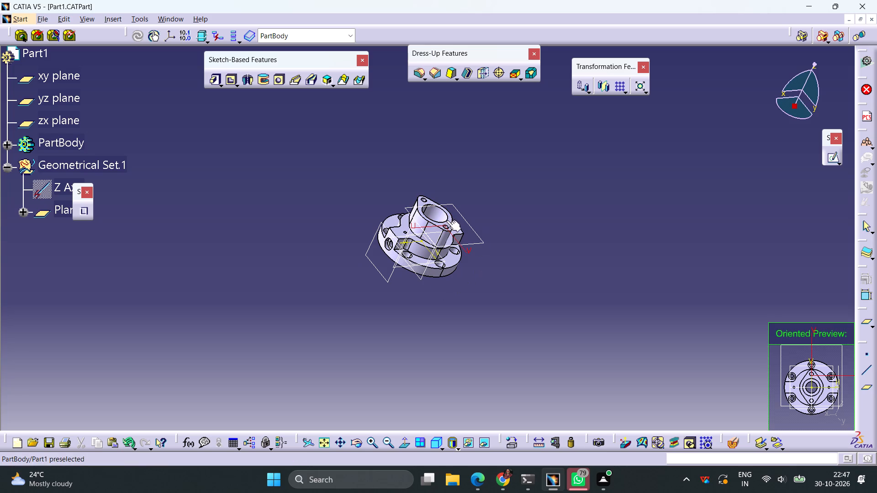
click(448, 219)
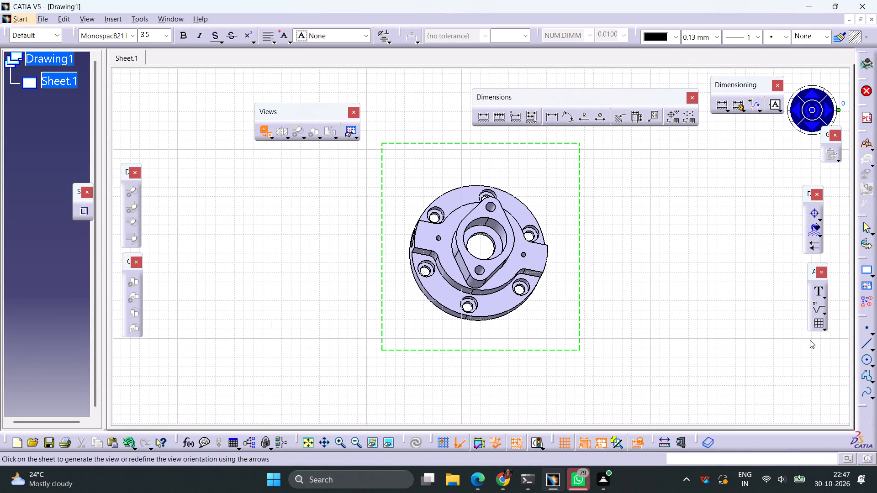
ctrl+middle_drag(664, 275, 623, 362)
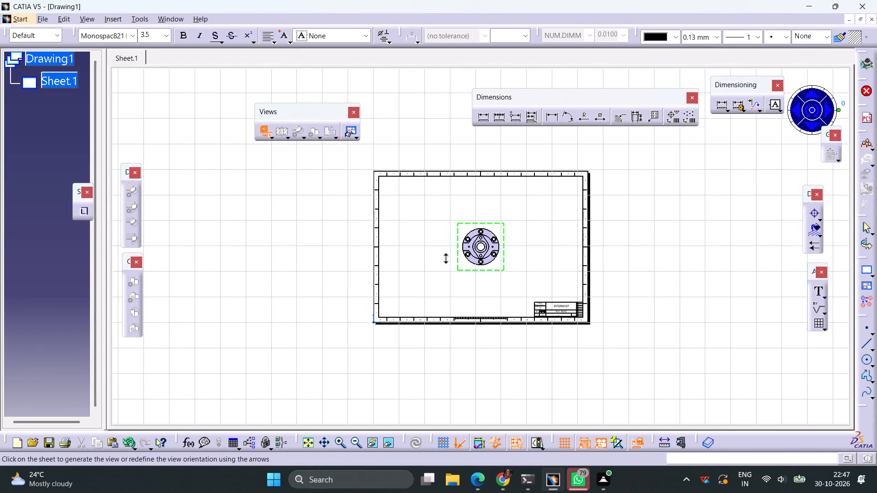
drag(467, 271, 409, 238)
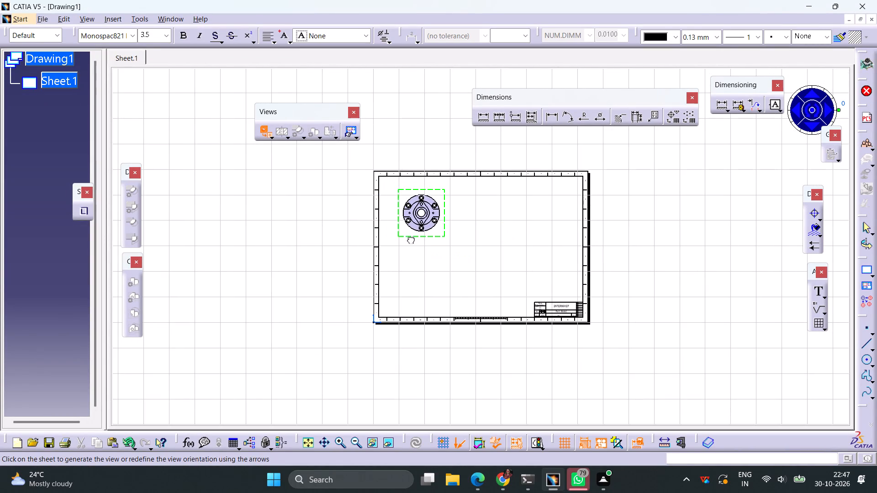
drag(409, 238, 414, 240)
click(301, 241)
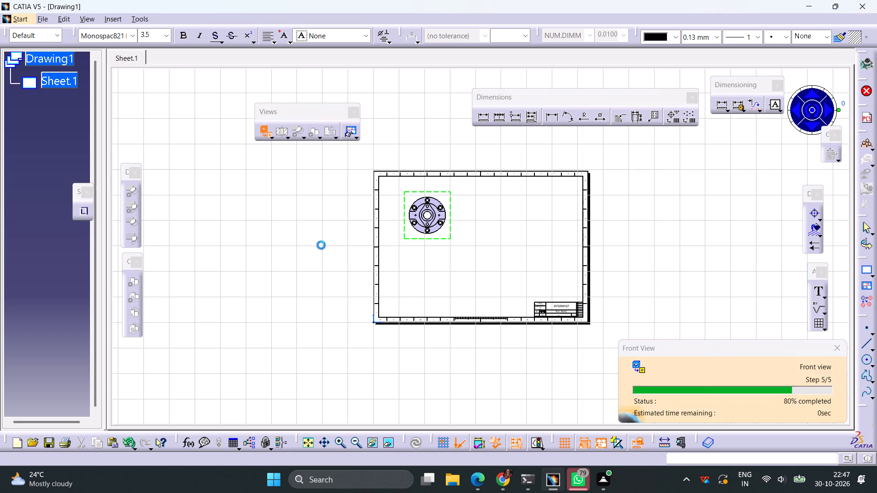
Enable hidden lines, center lines and axes in the front view's properties.
right_click(437, 241)
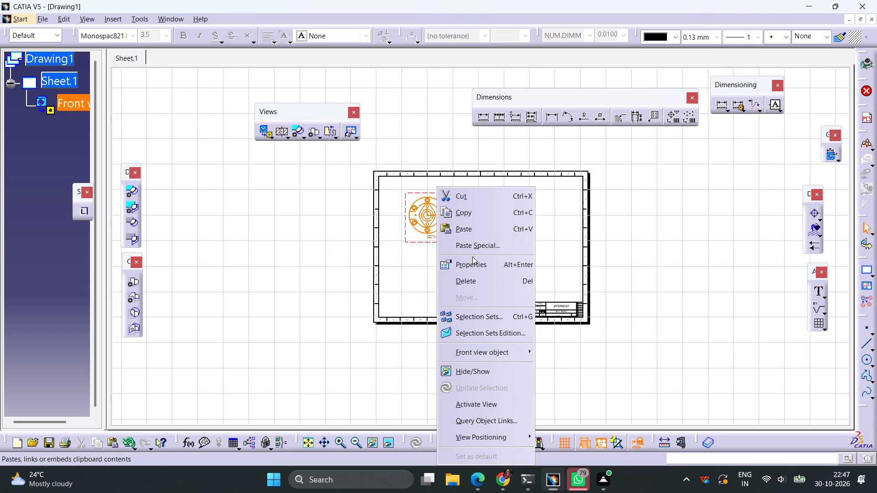
click(473, 267)
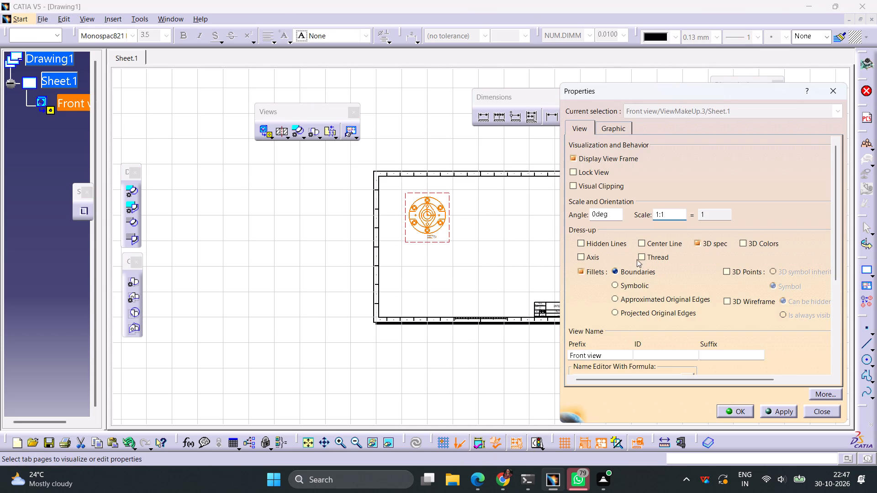
click(600, 243)
click(663, 240)
click(592, 257)
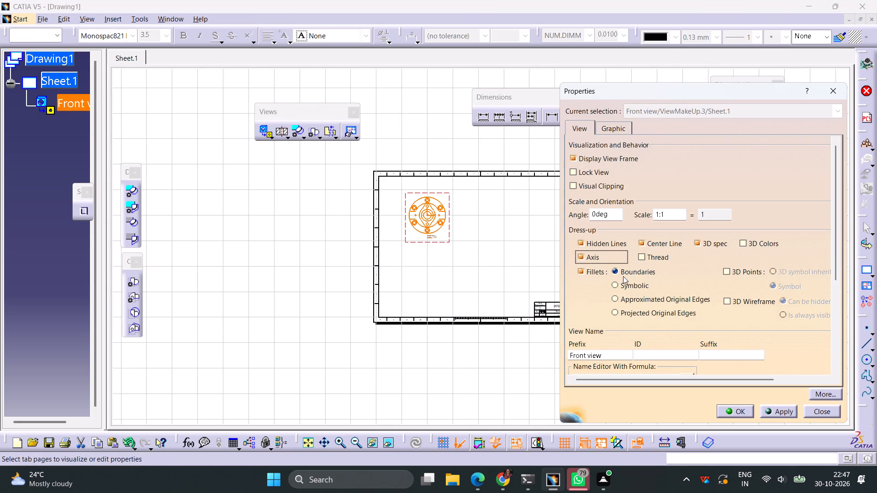
click(780, 413)
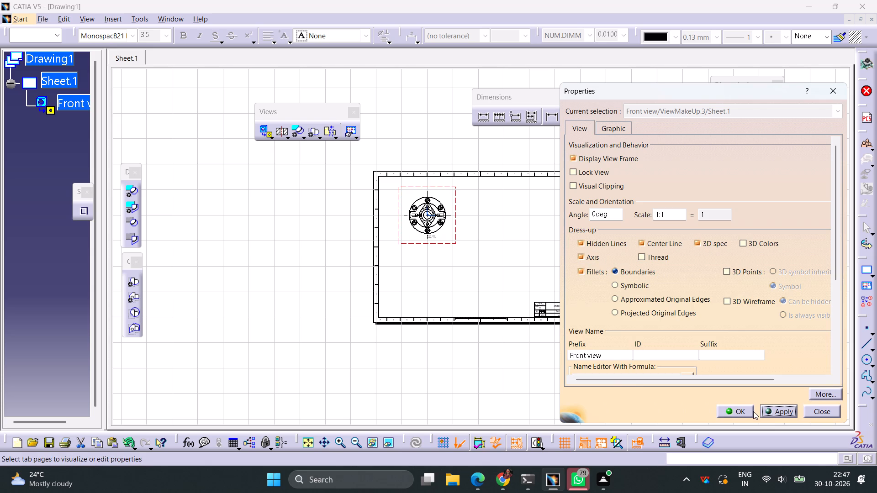
click(746, 411)
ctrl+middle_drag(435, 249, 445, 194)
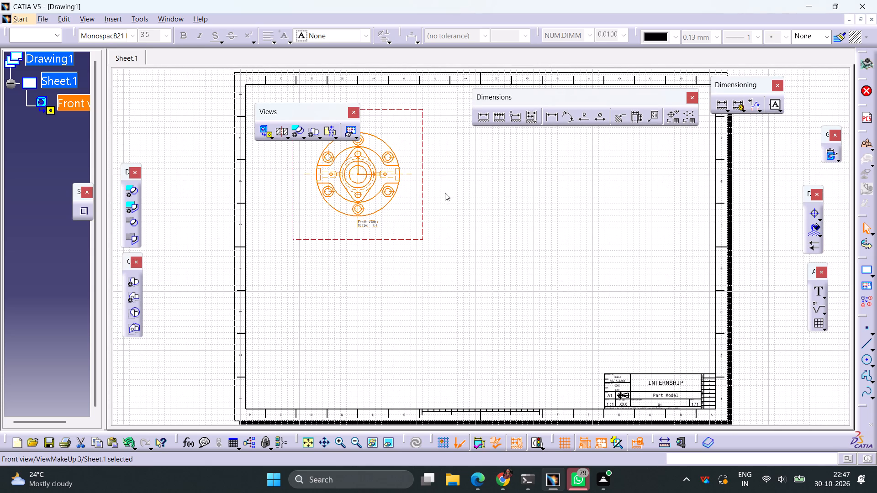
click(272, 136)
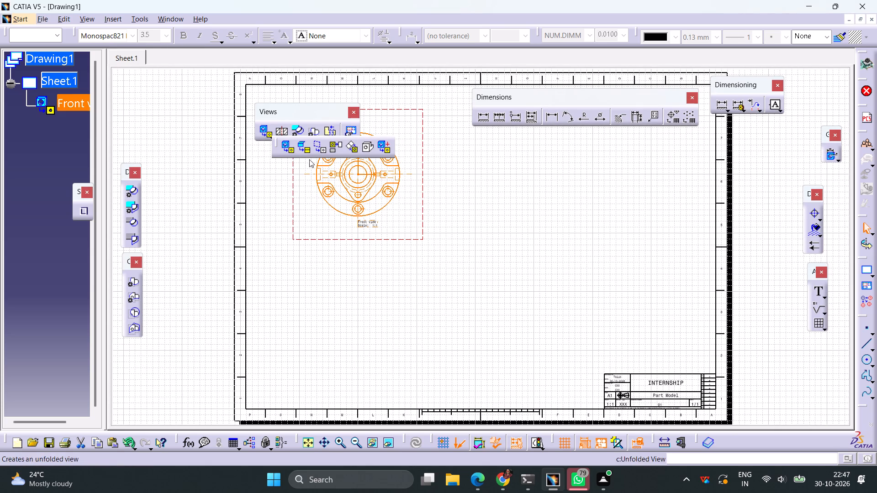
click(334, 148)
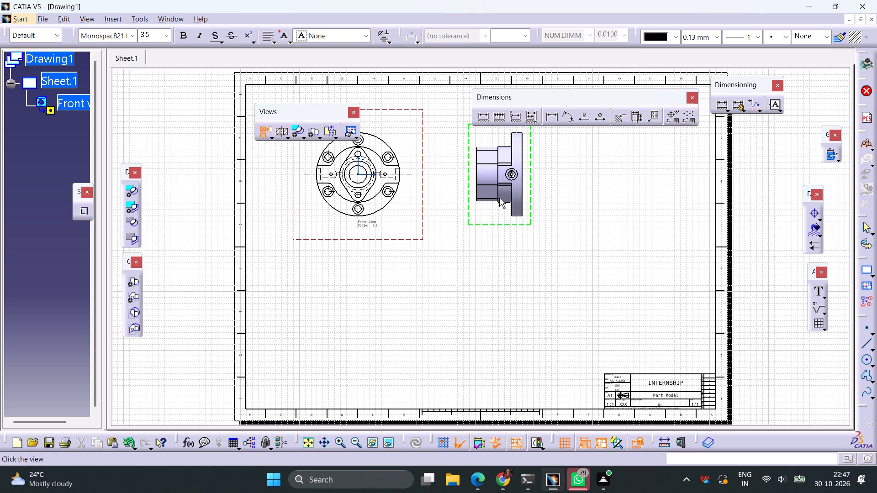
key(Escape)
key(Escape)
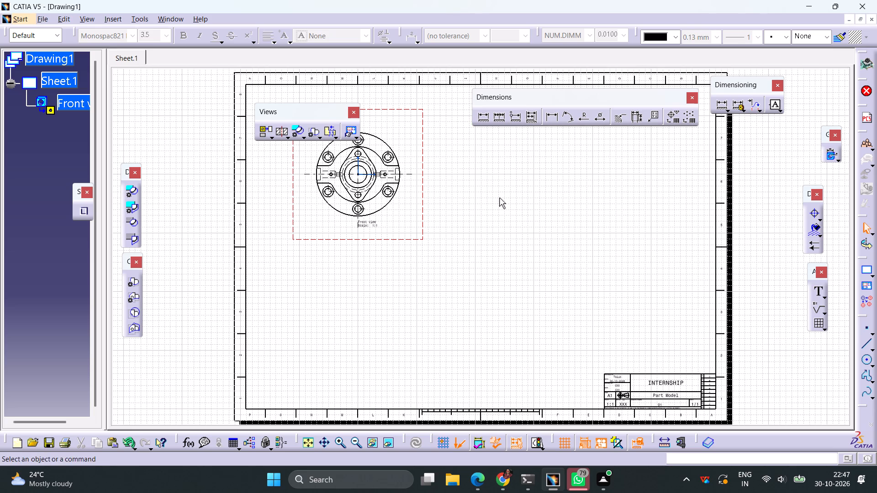
Create a section view cut along the front view's horizontal centre line and place it below the front view.
click(284, 133)
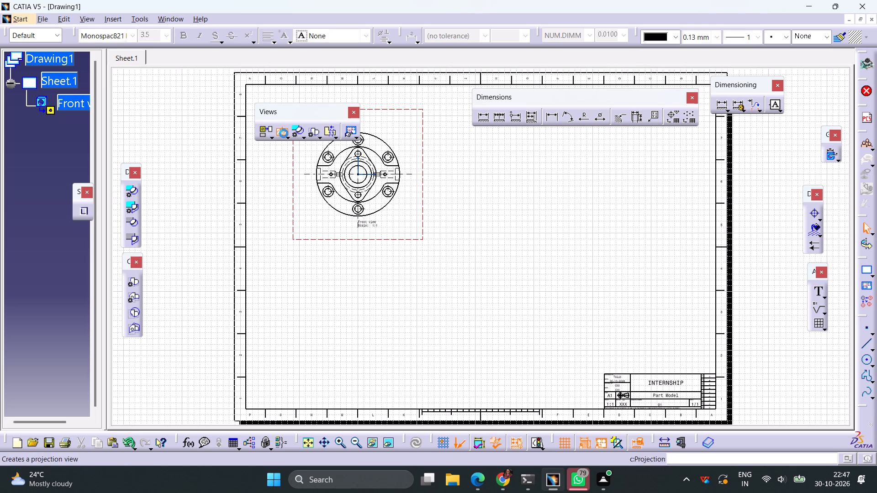
middle_drag(455, 225, 503, 264)
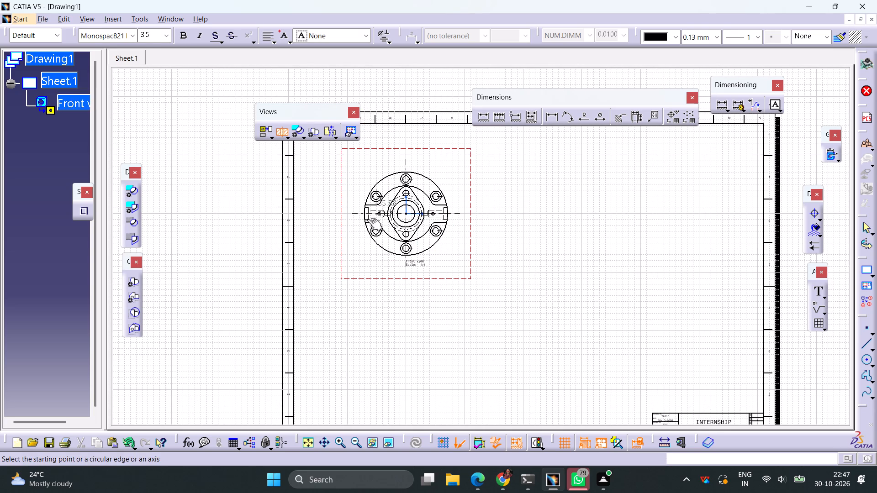
click(353, 214)
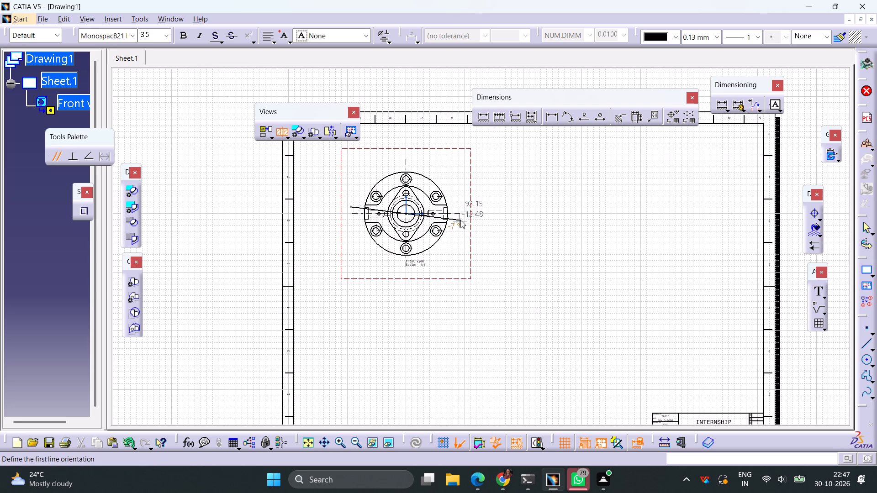
double_click(462, 215)
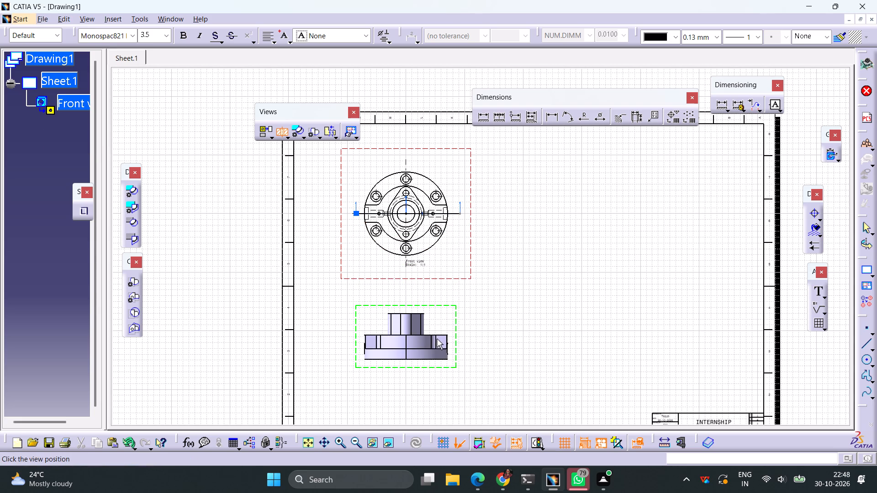
middle_drag(437, 340, 433, 260)
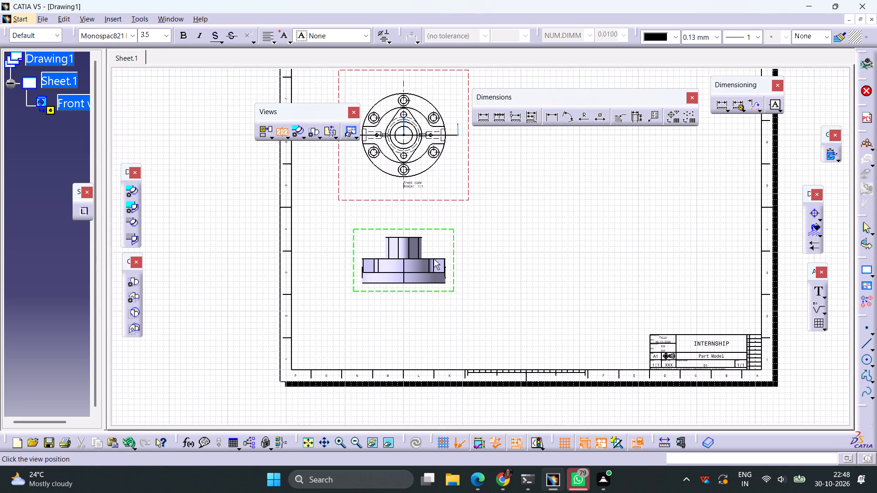
click(428, 287)
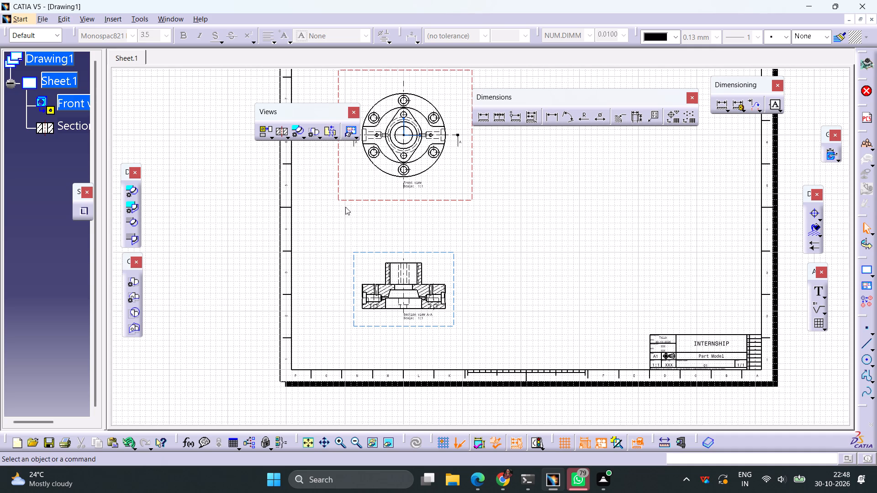
Create another front view from the hub's side with the radial hole facing forward, placed beside the section view above the title block.
click(273, 138)
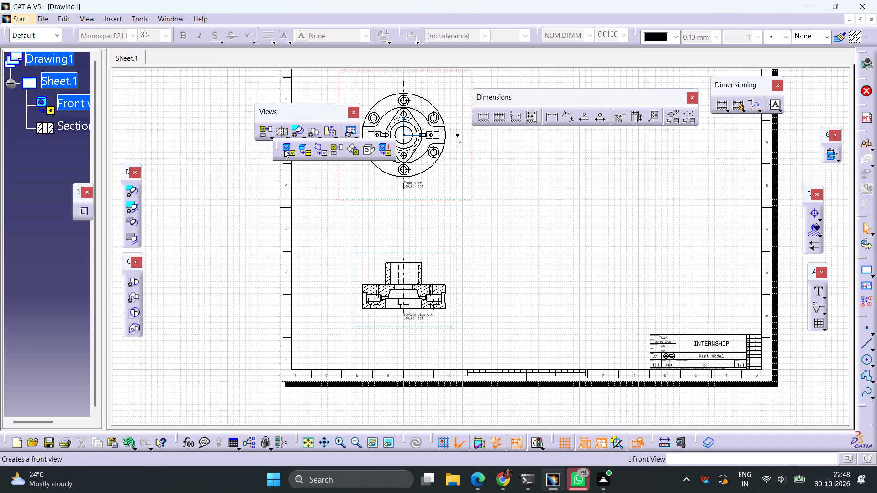
click(286, 149)
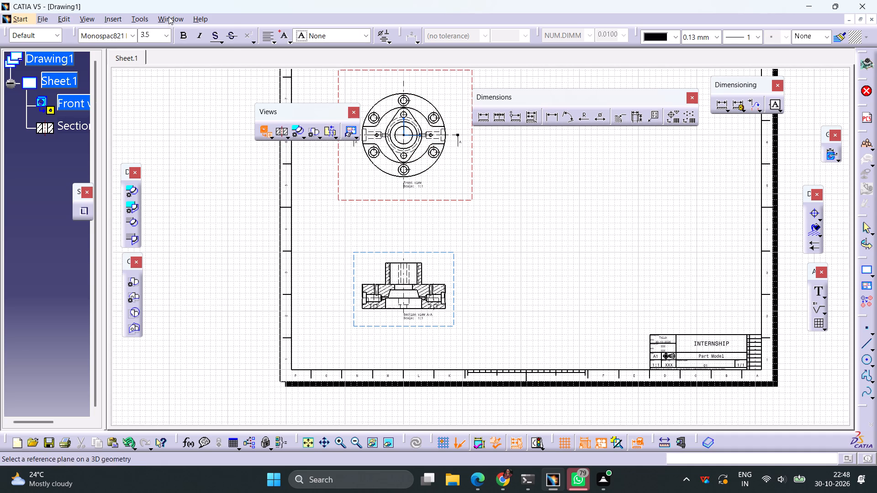
click(169, 16)
click(204, 108)
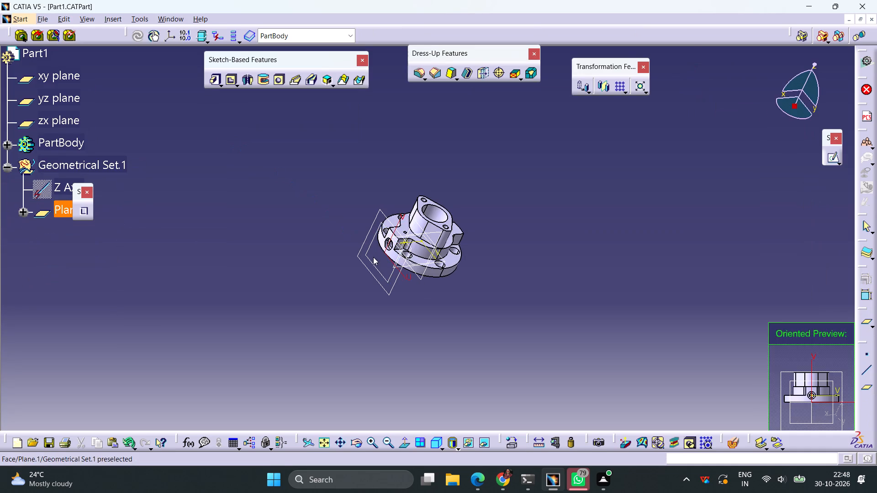
click(393, 239)
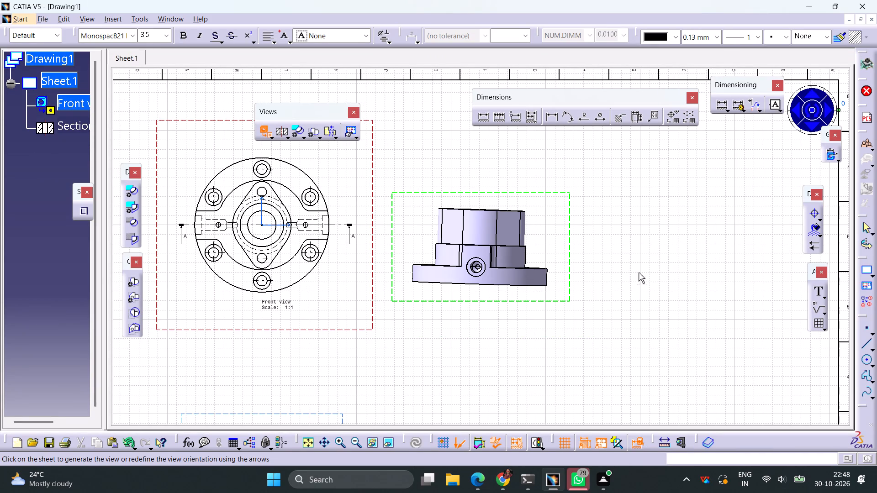
ctrl+middle_drag(635, 269, 592, 336)
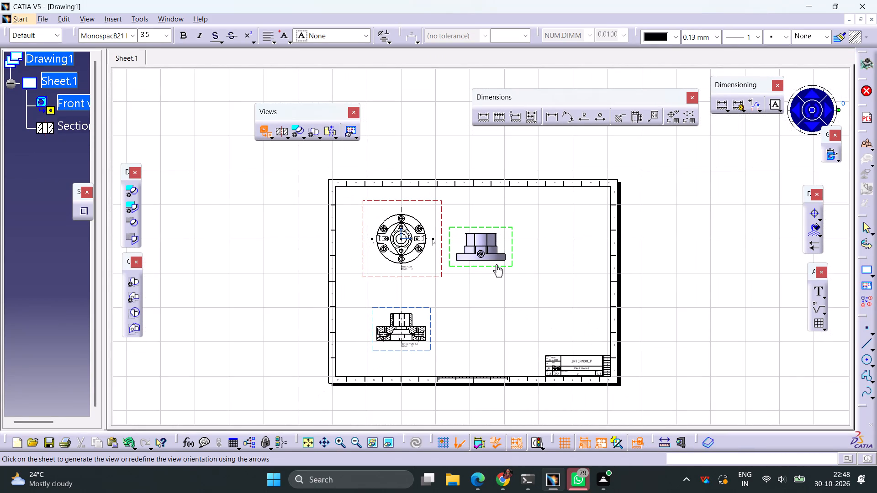
drag(496, 264, 527, 340)
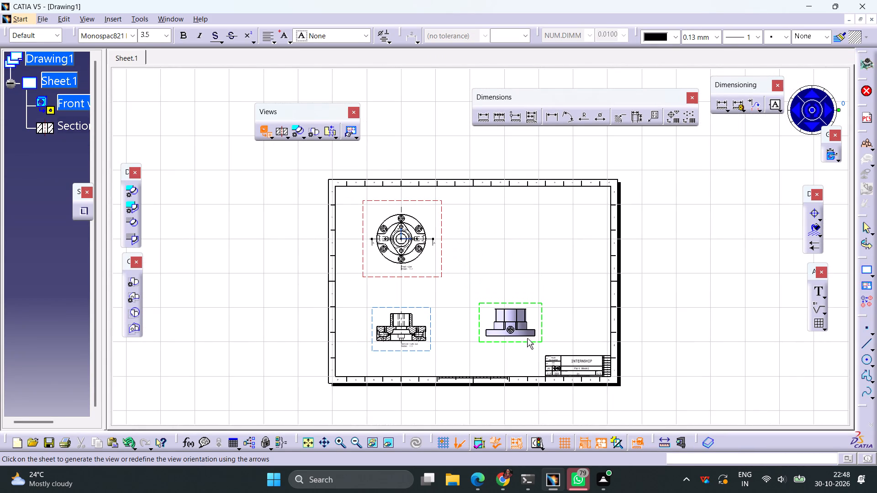
click(557, 325)
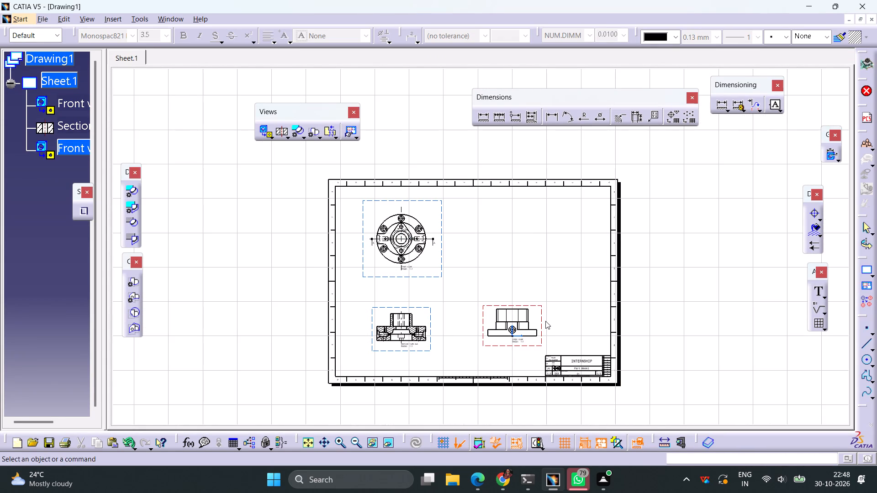
Enable hidden lines, center lines and axes in the properties of the side front view showing the radial hole.
right_click(540, 317)
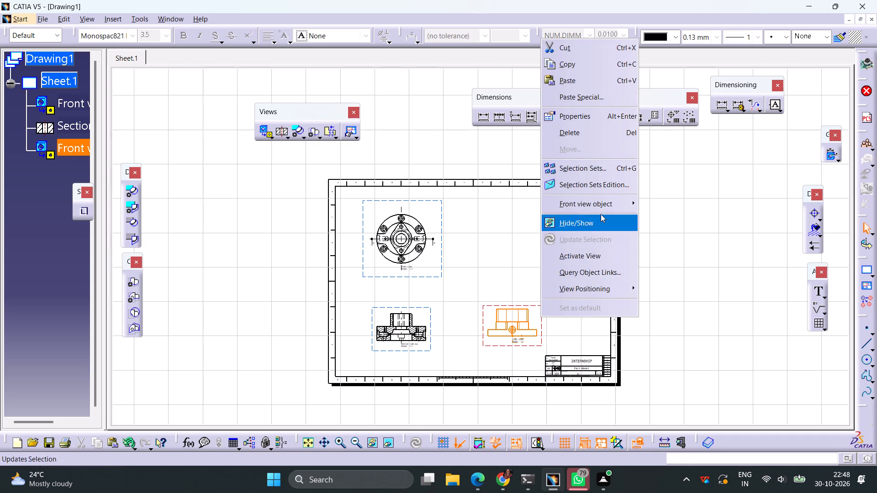
click(567, 116)
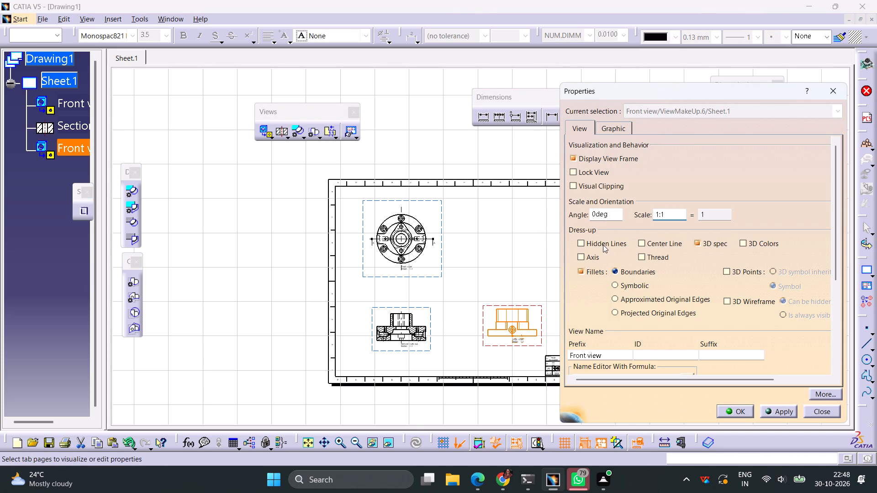
click(603, 245)
click(648, 241)
click(583, 260)
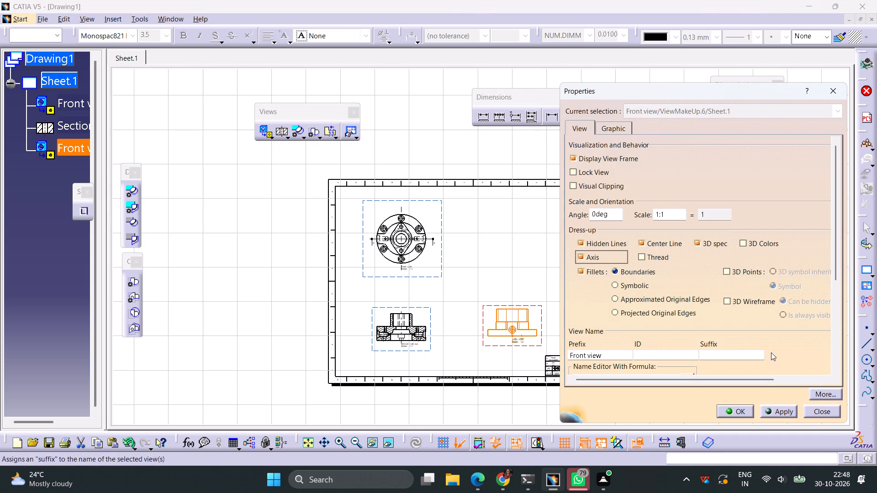
click(777, 411)
click(733, 412)
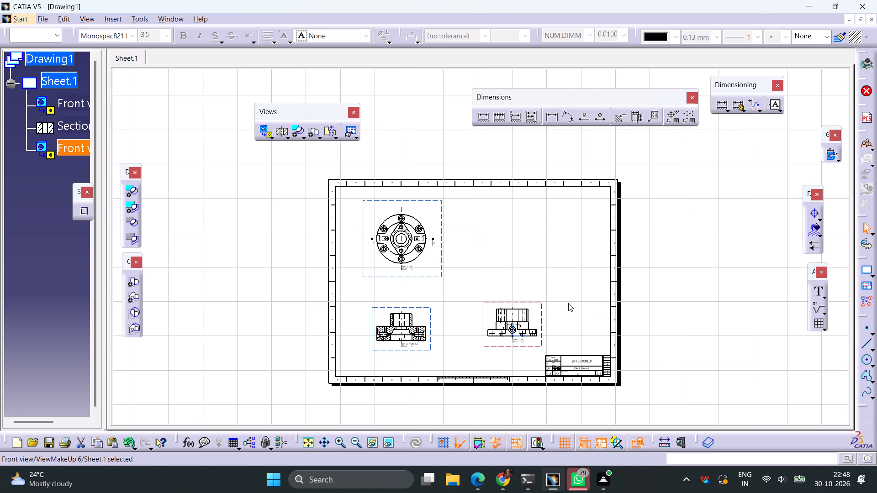
click(515, 269)
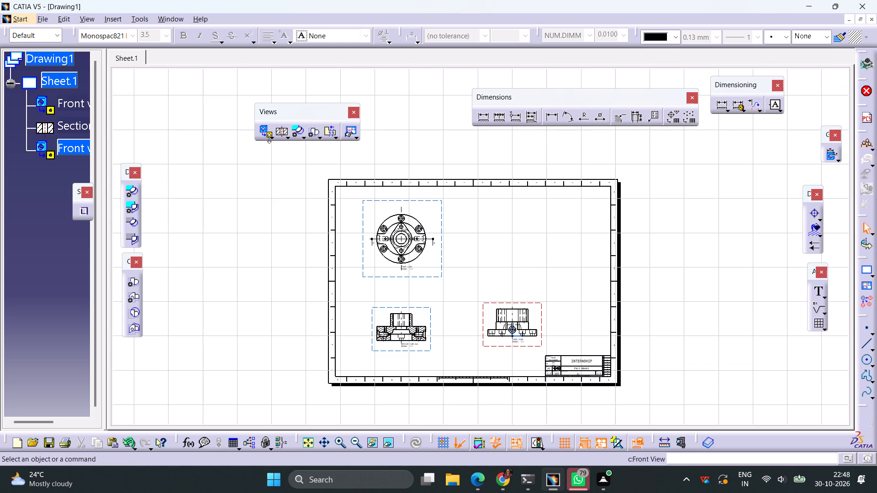
Create an isometric view of the hub from Part1 and place it in the upper-right area of the sheet, above the side view.
click(269, 138)
click(360, 149)
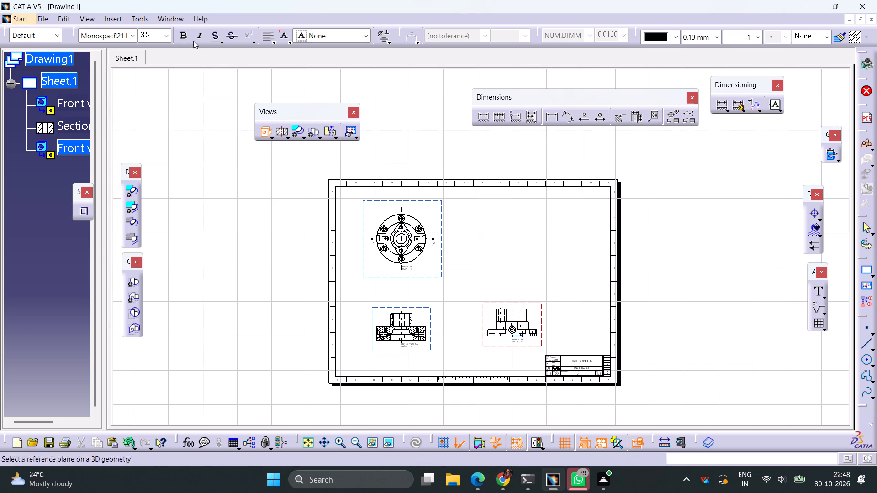
click(172, 20)
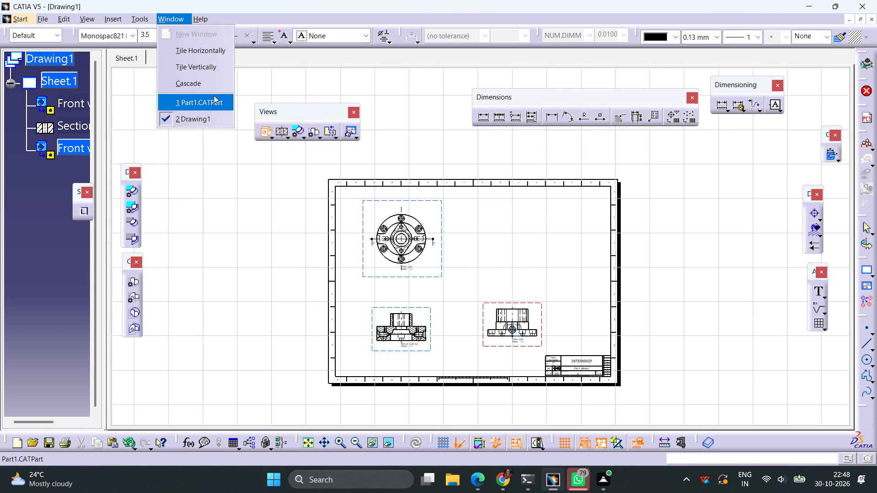
click(214, 97)
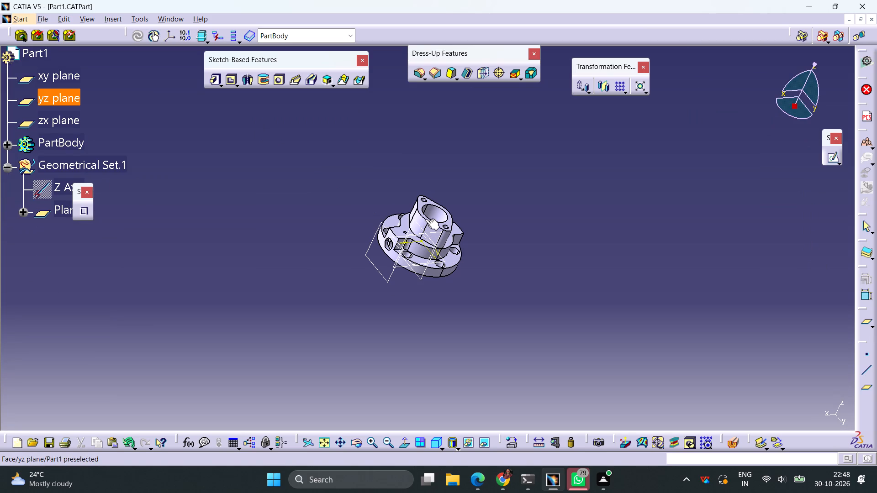
click(446, 220)
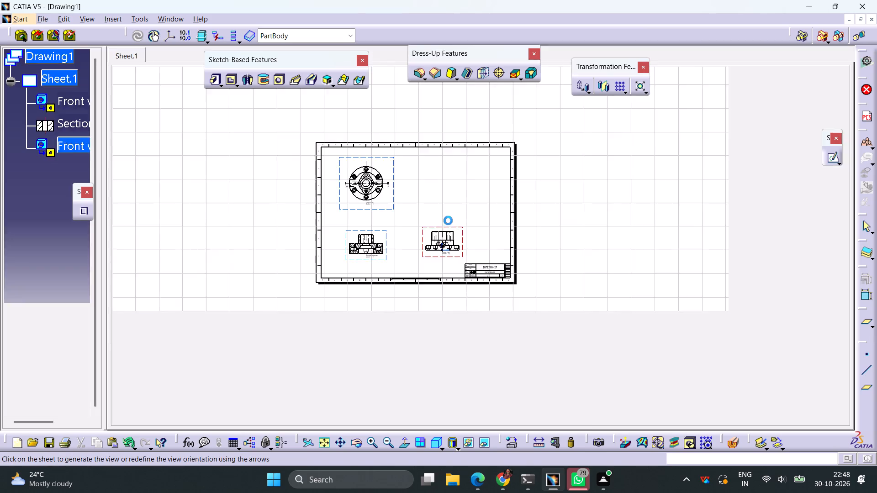
ctrl+middle_drag(502, 241, 483, 285)
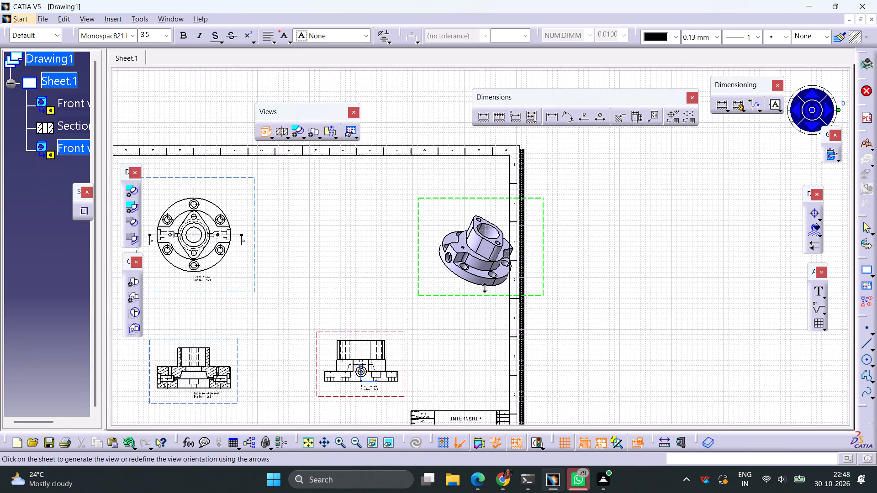
ctrl+middle_drag(483, 285, 479, 295)
drag(461, 286, 443, 281)
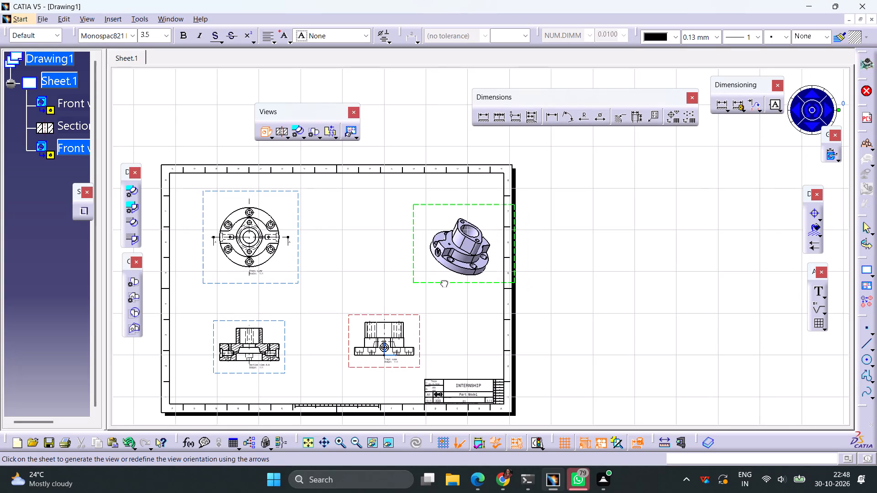
drag(443, 281, 404, 276)
click(547, 278)
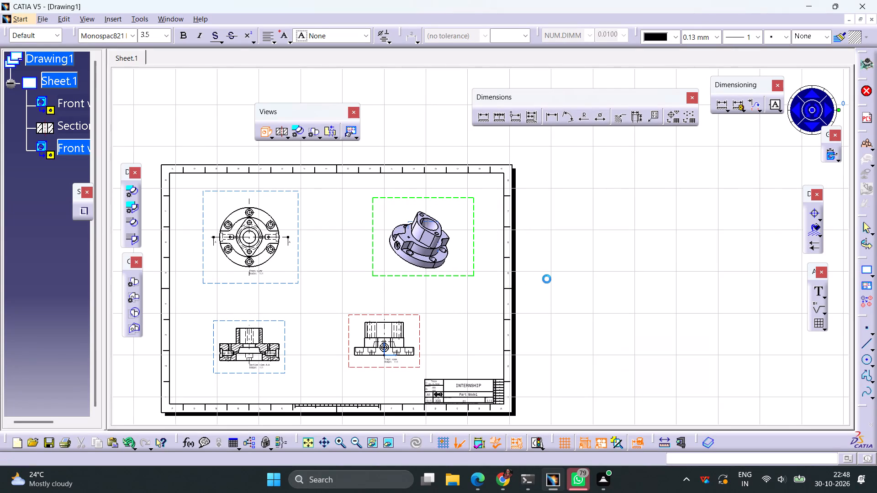
Activate the isometric view.
right_click(456, 274)
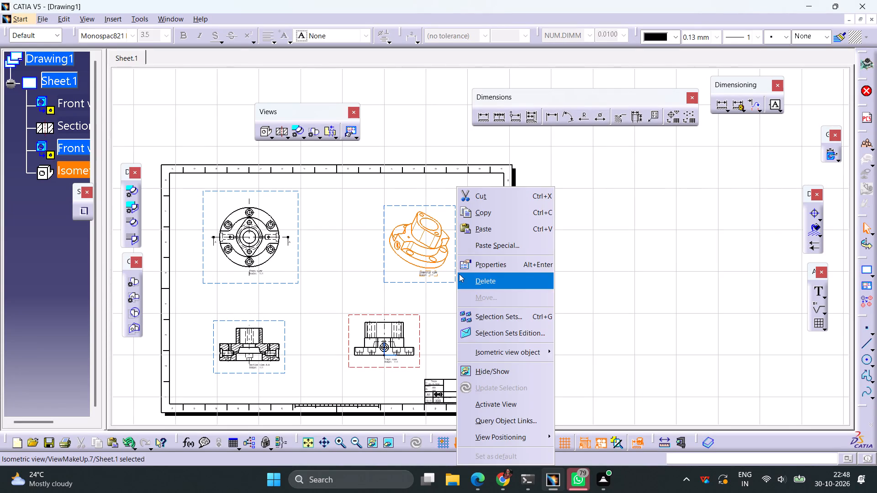
click(501, 406)
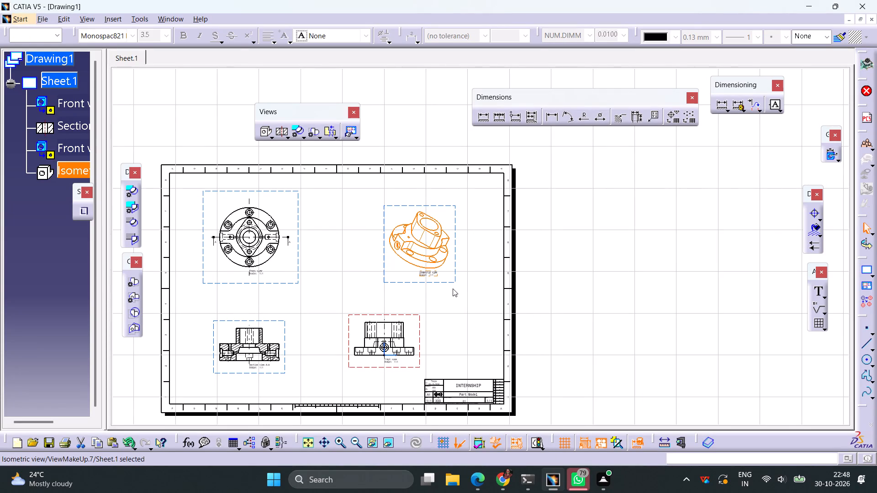
Set the isometric view's generation mode to Raster, with Shading with edges and High quality for visualization.
right_click(442, 282)
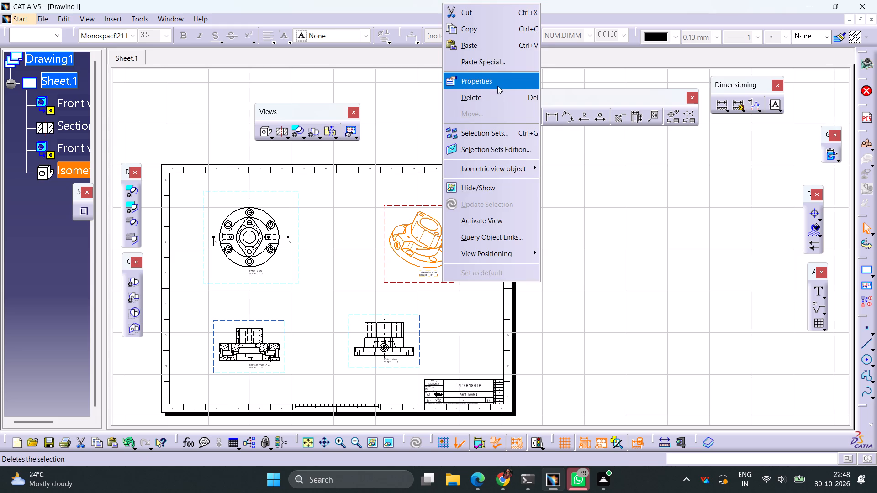
click(497, 86)
scroll(685, 280, down, 13)
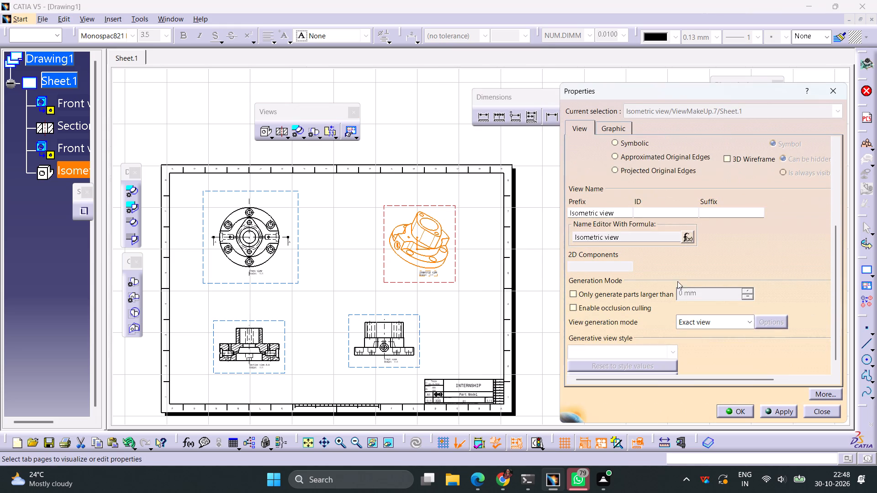
click(722, 322)
click(698, 370)
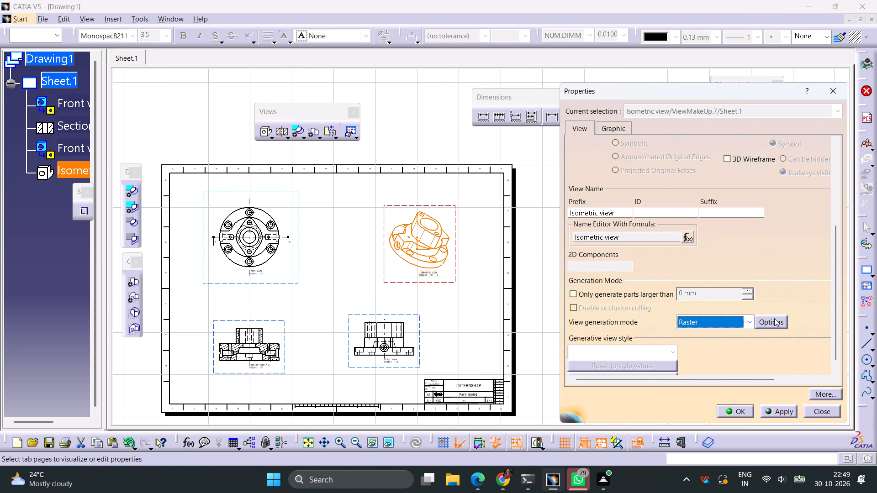
click(771, 319)
click(741, 326)
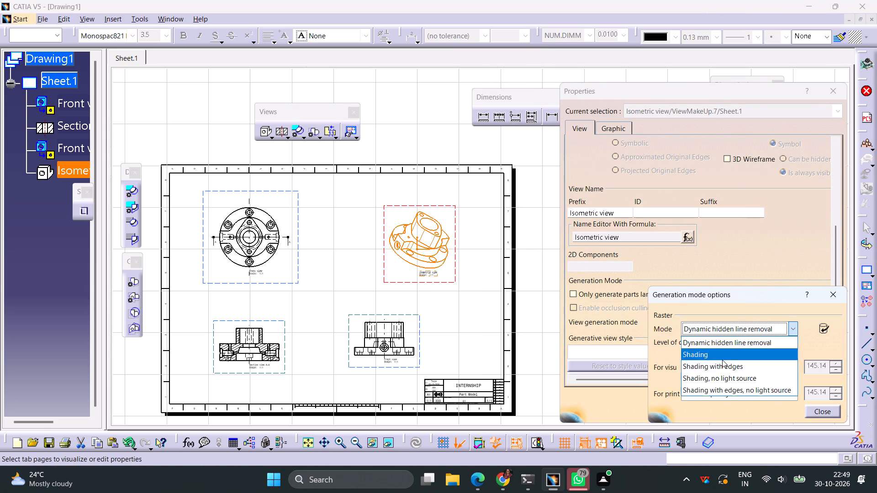
click(723, 369)
click(753, 371)
click(719, 401)
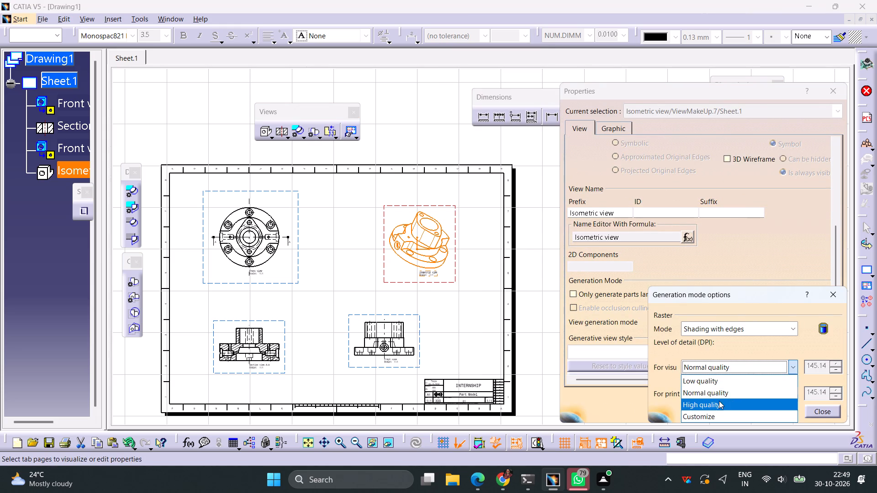
click(818, 410)
click(779, 411)
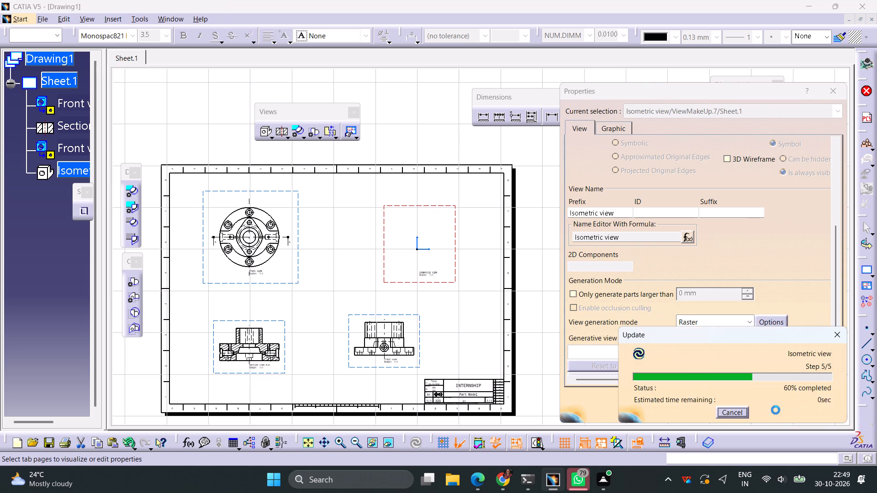
click(740, 410)
click(579, 319)
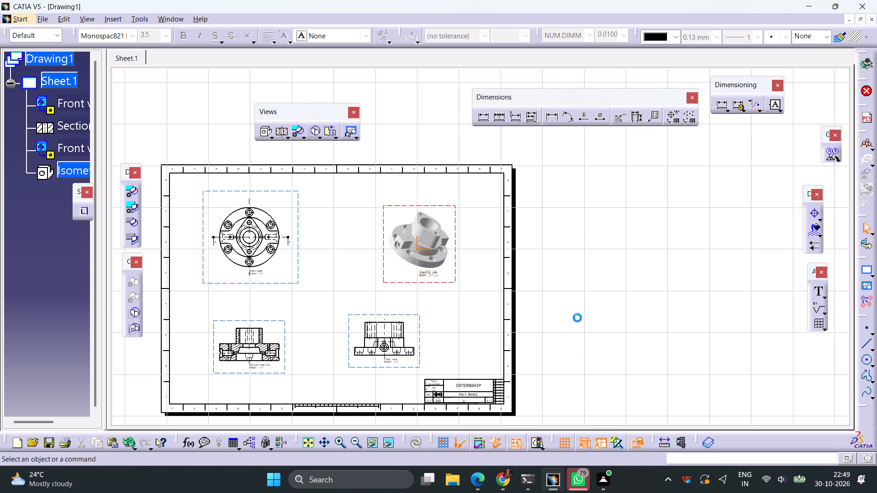
Dimension the vertical distance from the first front view's horizontal centre line to its top bolt hole, placed left of the flange.
middle_drag(472, 315, 644, 284)
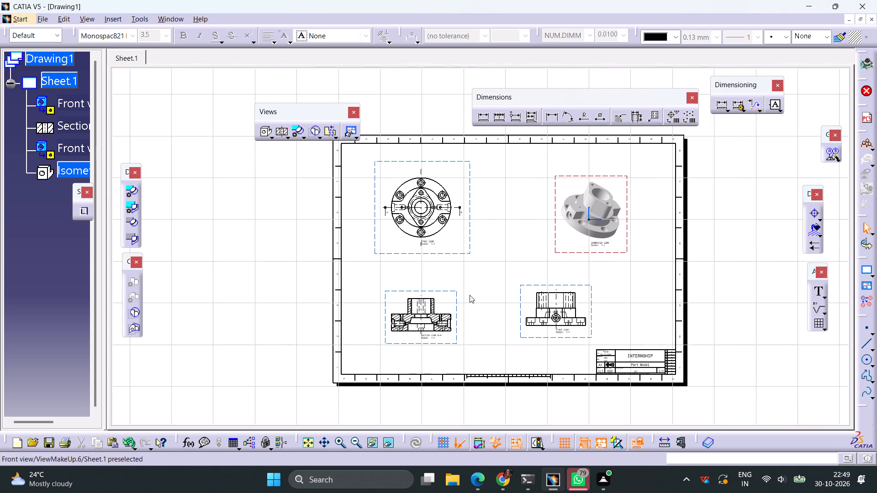
ctrl+middle_drag(422, 278, 413, 209)
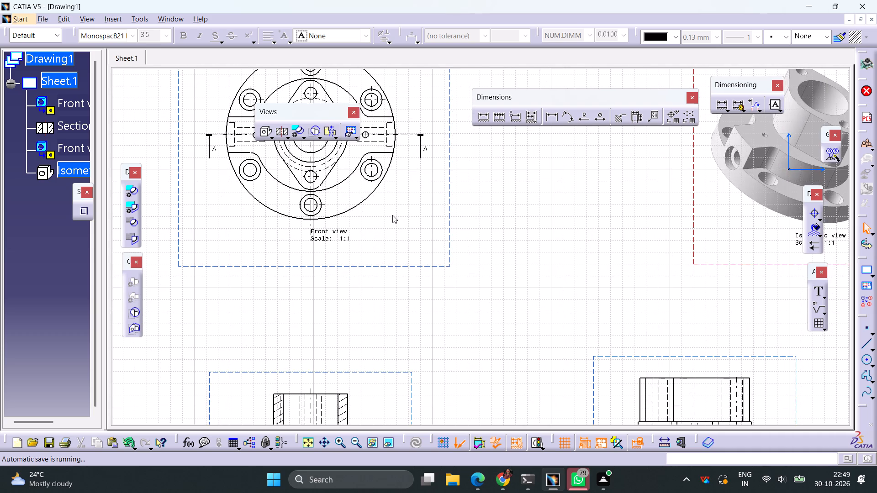
middle_drag(391, 220, 514, 362)
click(485, 121)
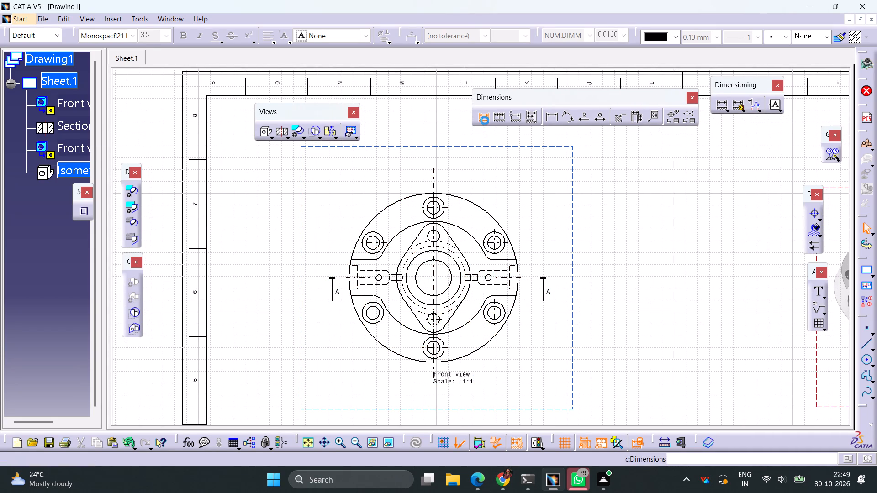
click(428, 278)
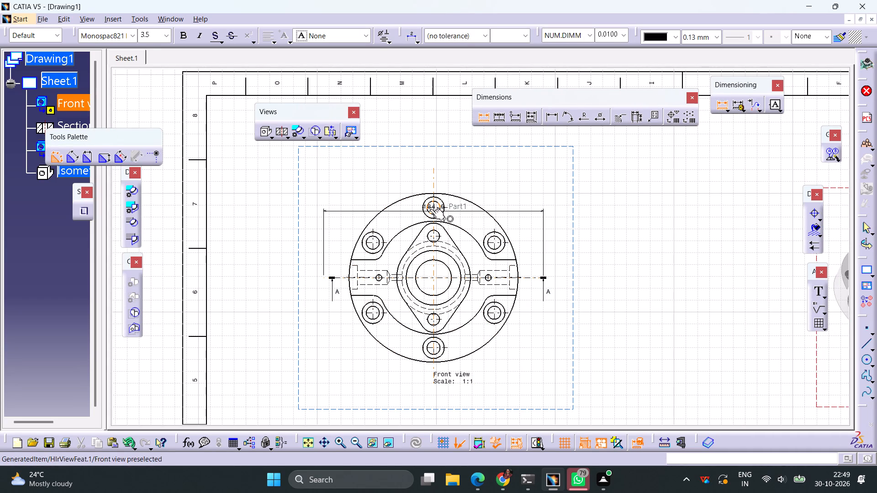
click(430, 208)
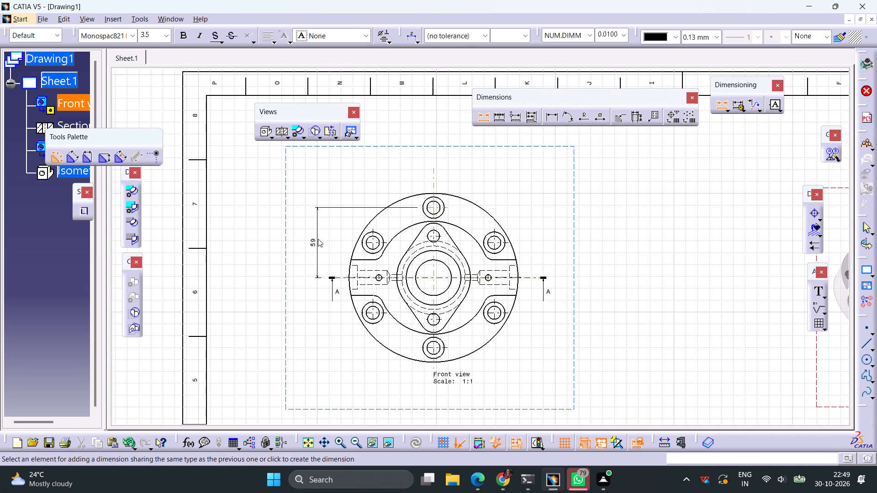
click(318, 239)
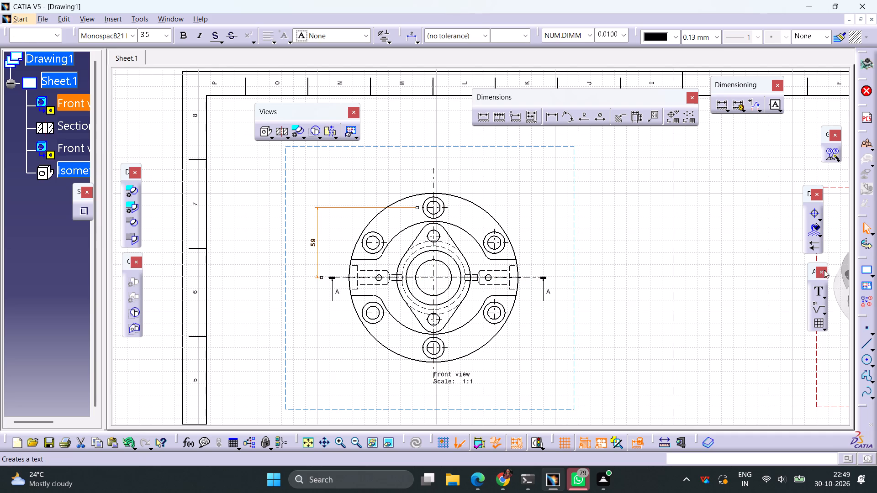
Add the leader text "6*Ø11" above the flange, pointing to the outer circle of the front view's top bolt hole.
click(824, 298)
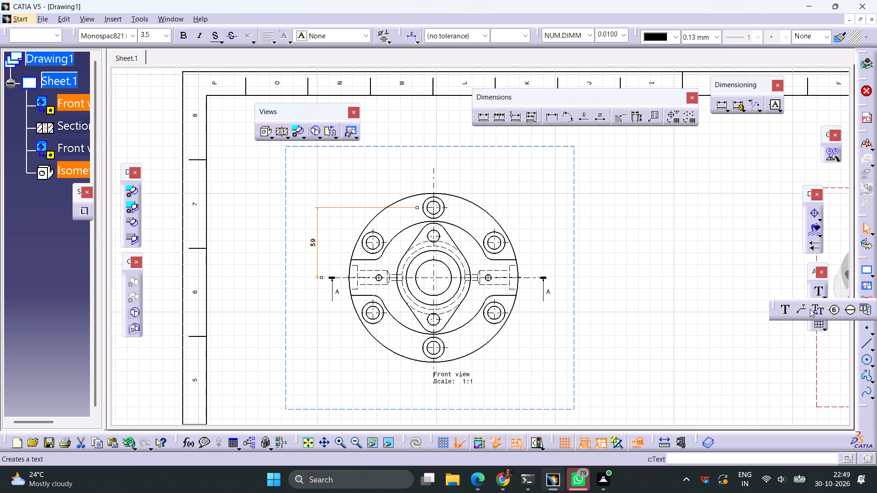
click(800, 310)
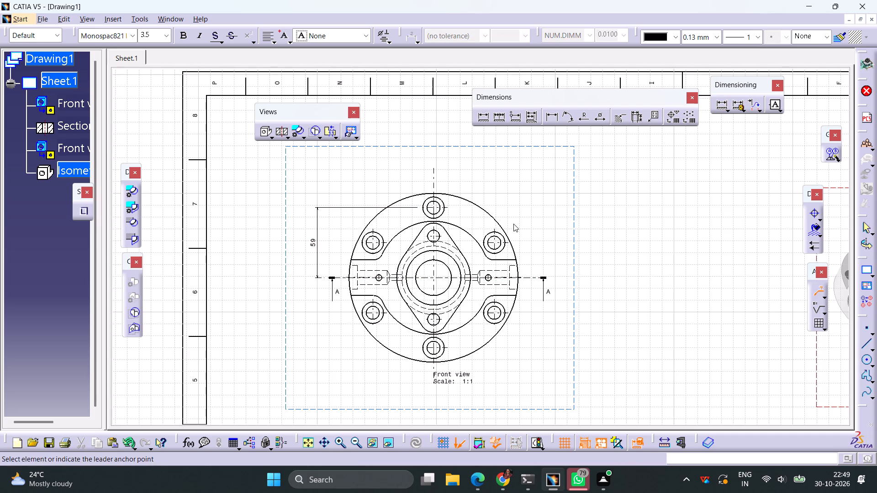
ctrl+middle_drag(513, 224, 514, 186)
middle_drag(506, 187, 544, 262)
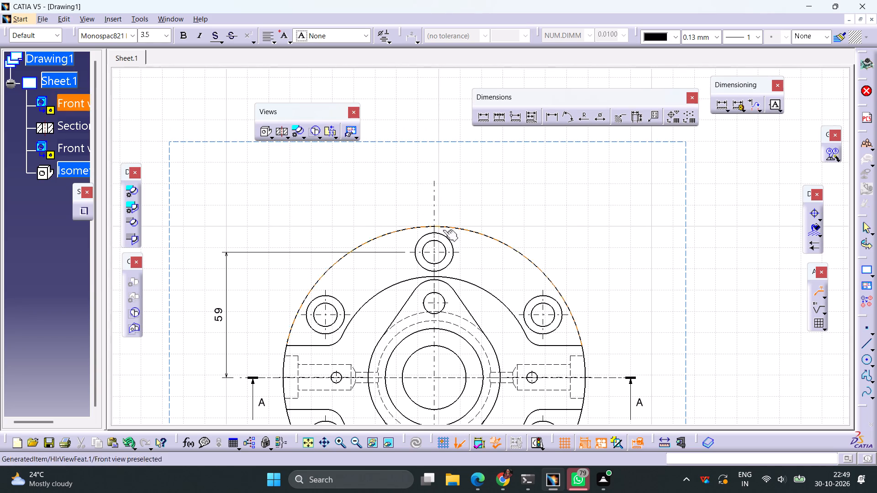
click(428, 235)
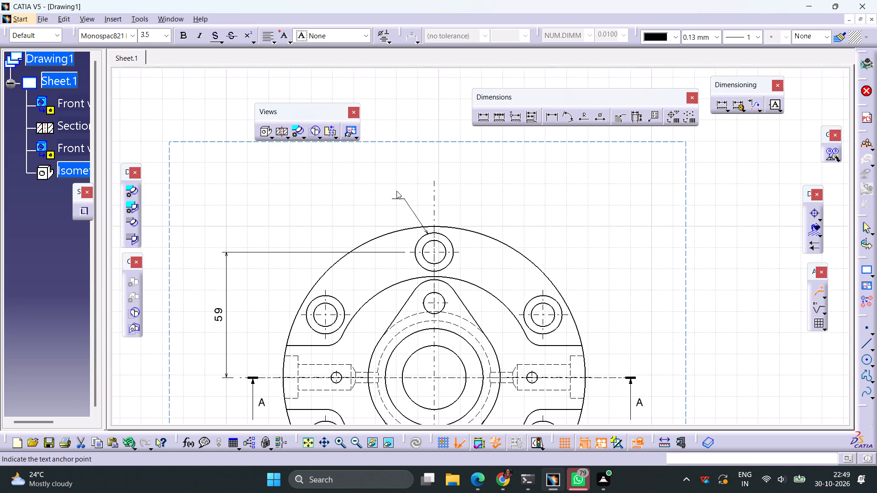
click(396, 191)
key(6)
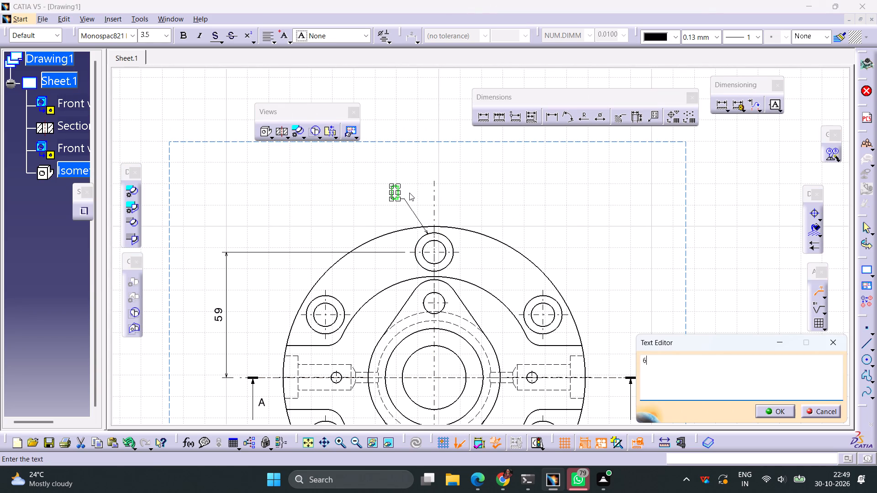
key(shift+asterisk)
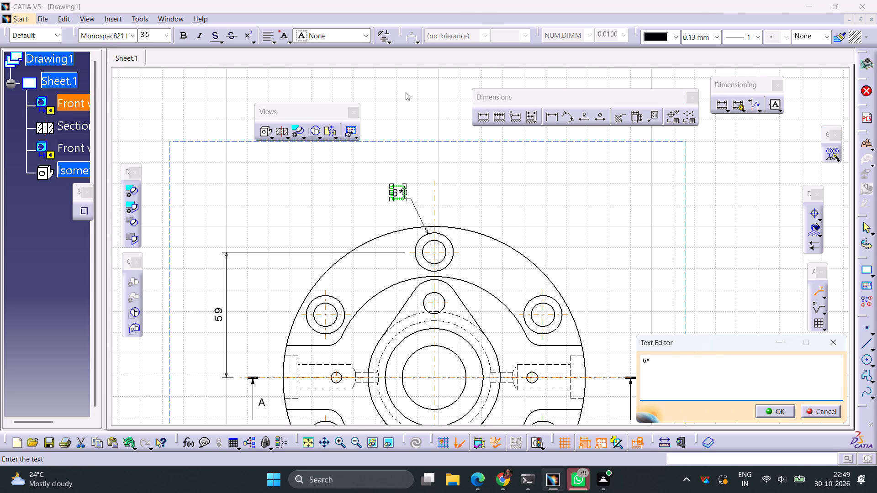
click(391, 43)
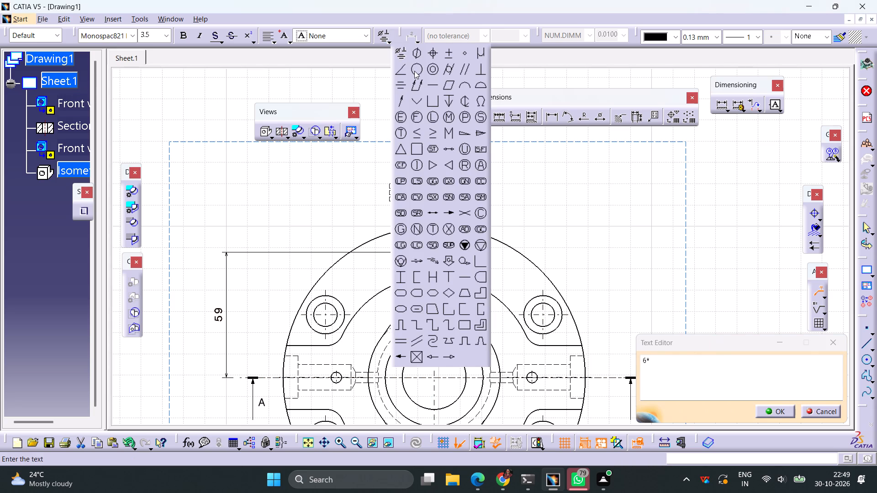
click(417, 54)
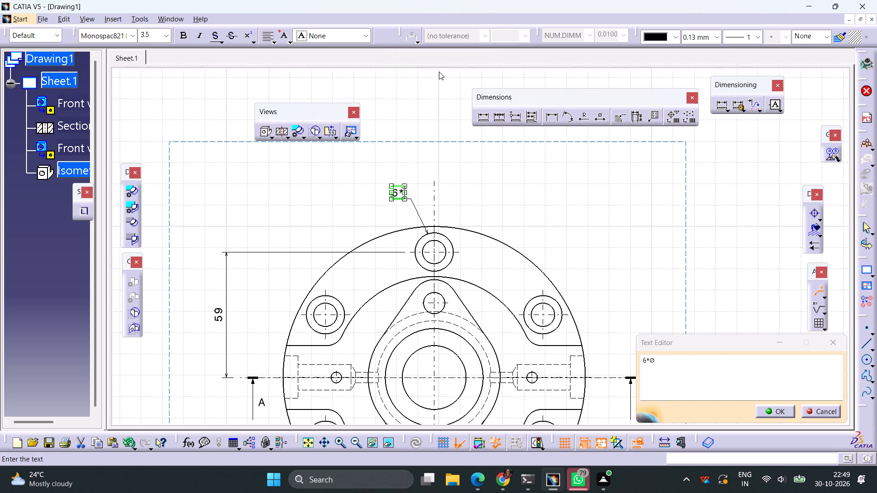
text(11)
key(Return)
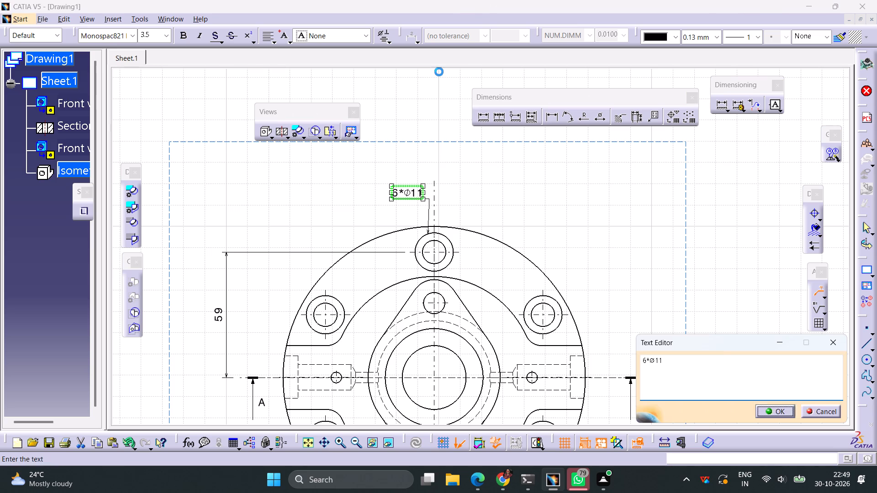
click(476, 221)
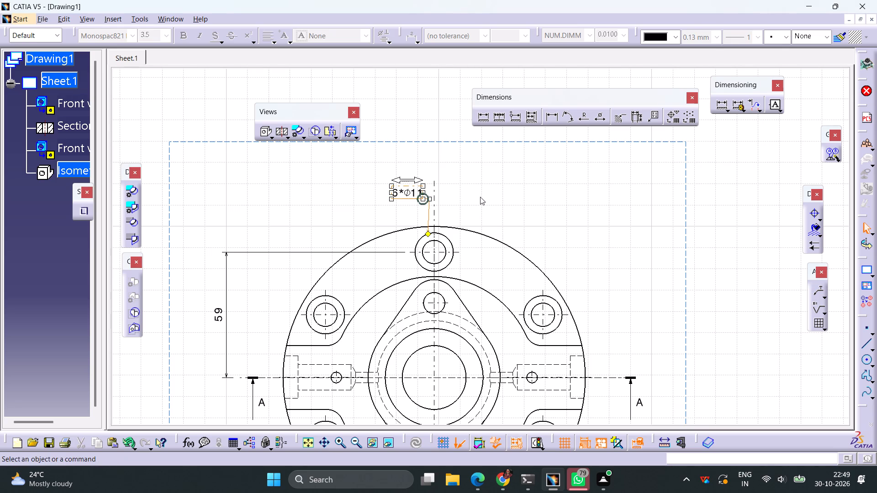
Add the leader text "6*Ø18" just below the 6*Ø11 note, pointing to the inner circle of the top bolt hole.
click(818, 291)
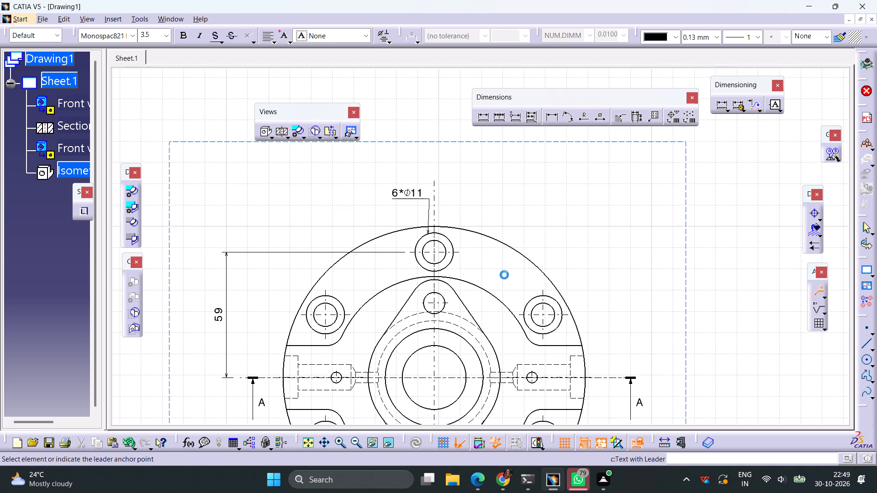
click(423, 245)
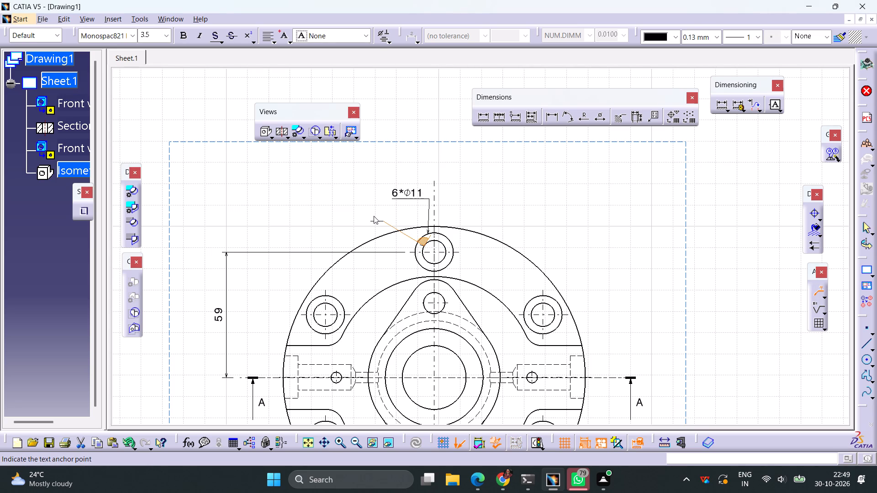
click(374, 216)
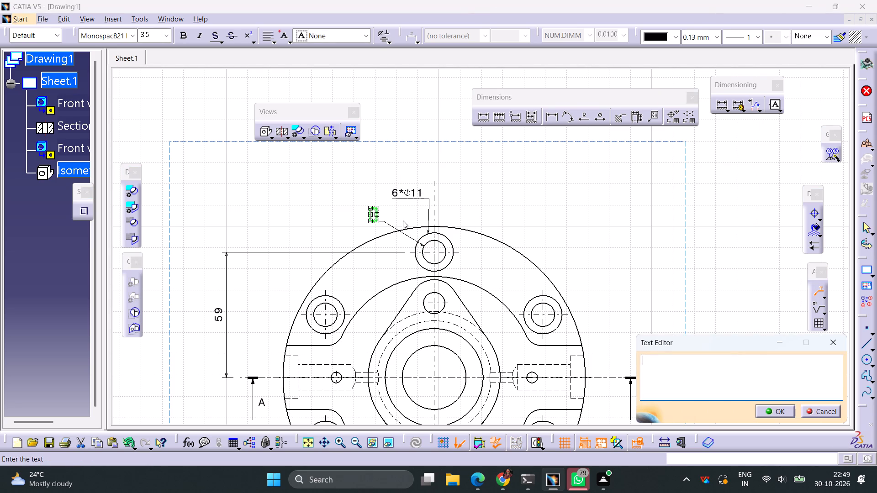
key(6)
key(shift+asterisk)
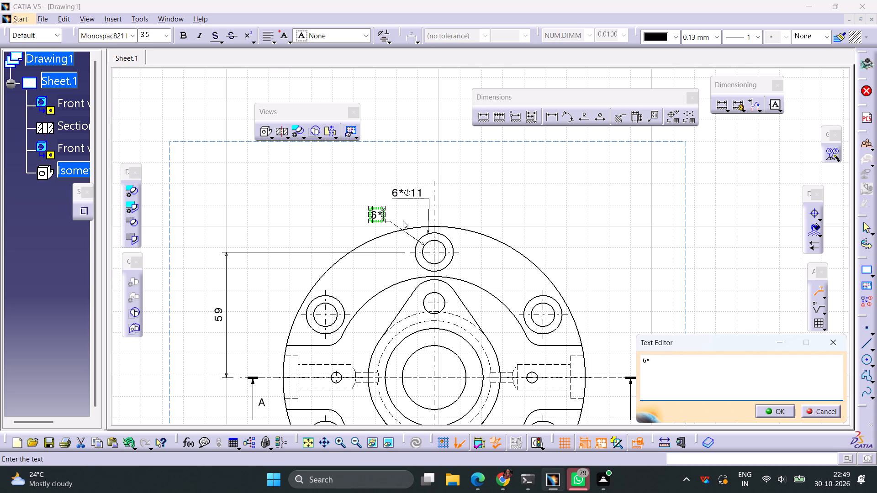
click(389, 42)
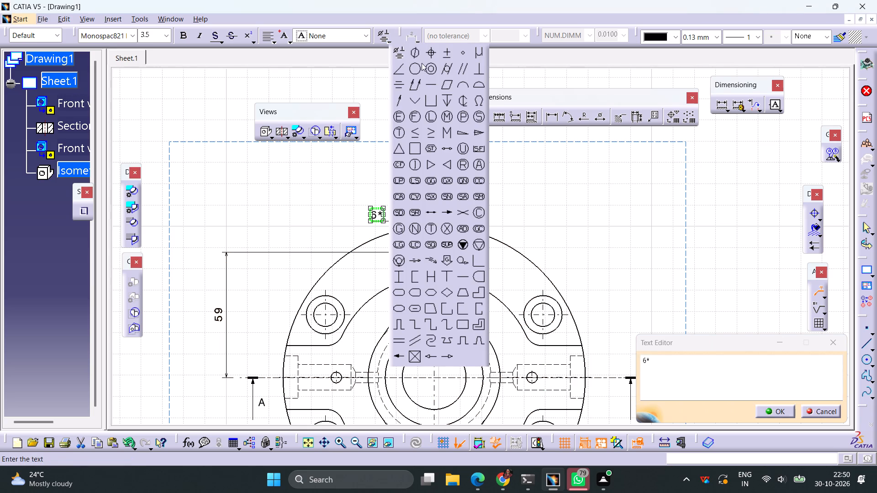
click(411, 50)
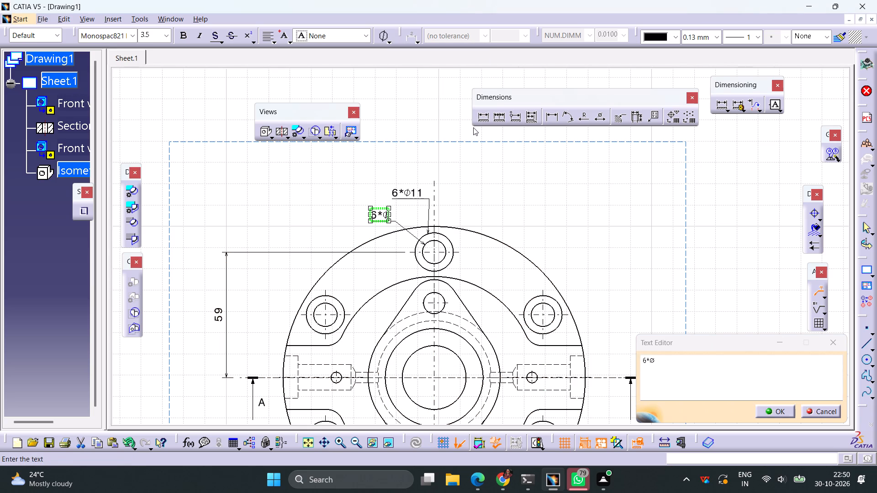
text(18)
key(Return)
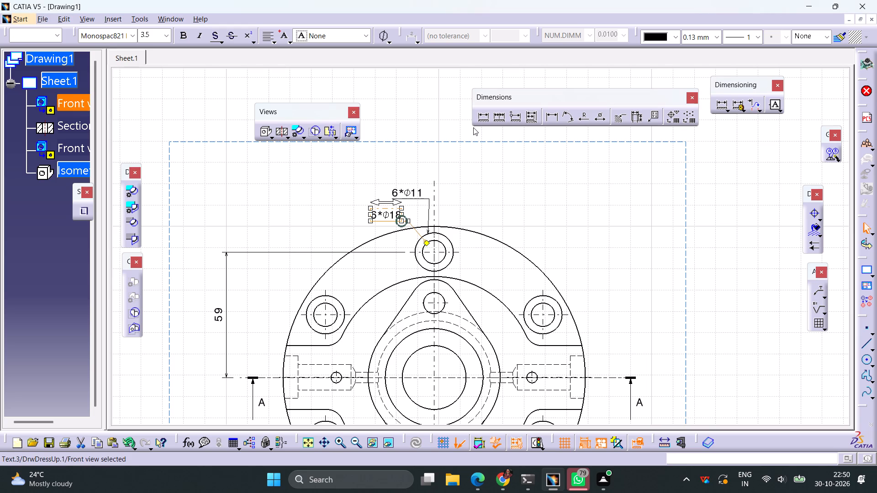
click(557, 218)
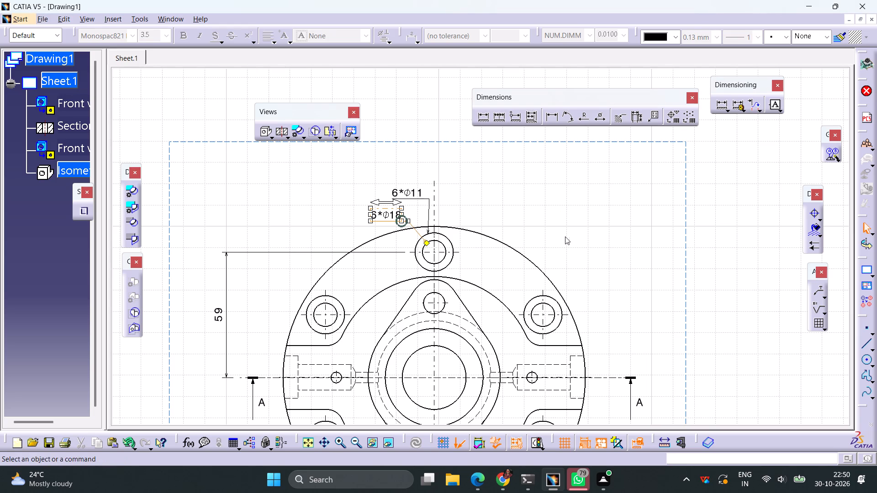
Add the leader text "2*R11" above and right of the flange, pointing to the rounded top end of the diamond-shaped boss.
click(817, 293)
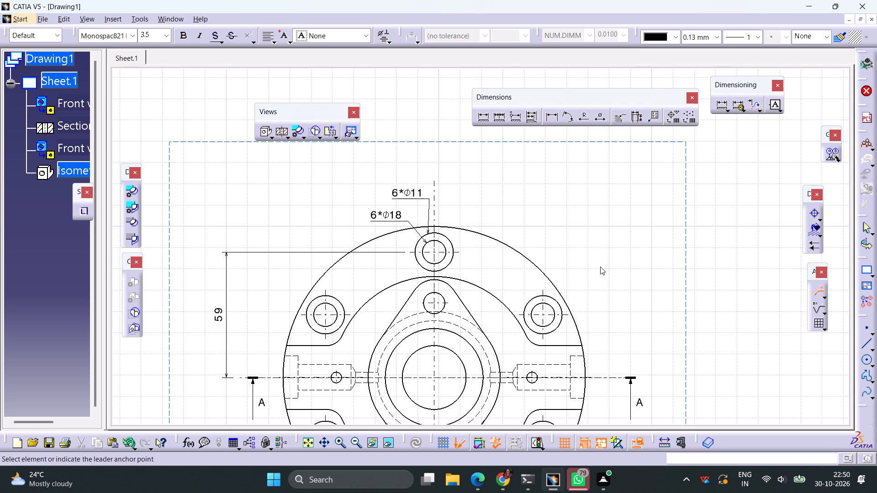
click(444, 283)
click(497, 209)
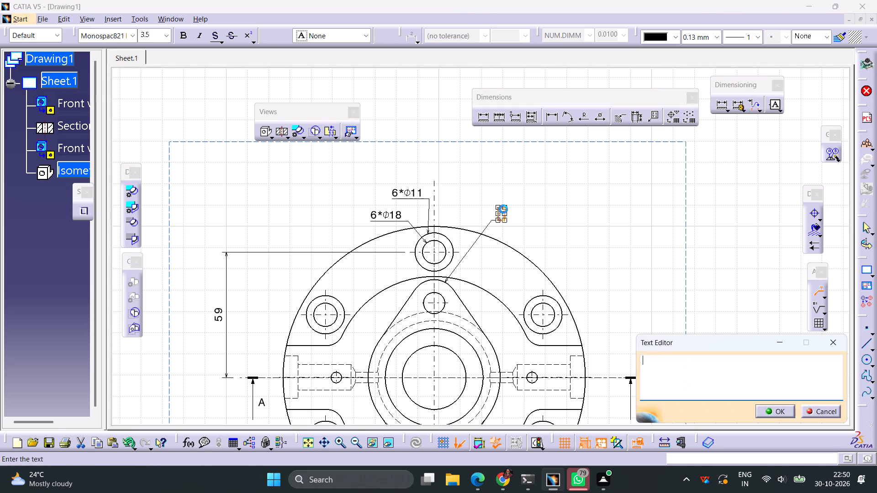
key(2)
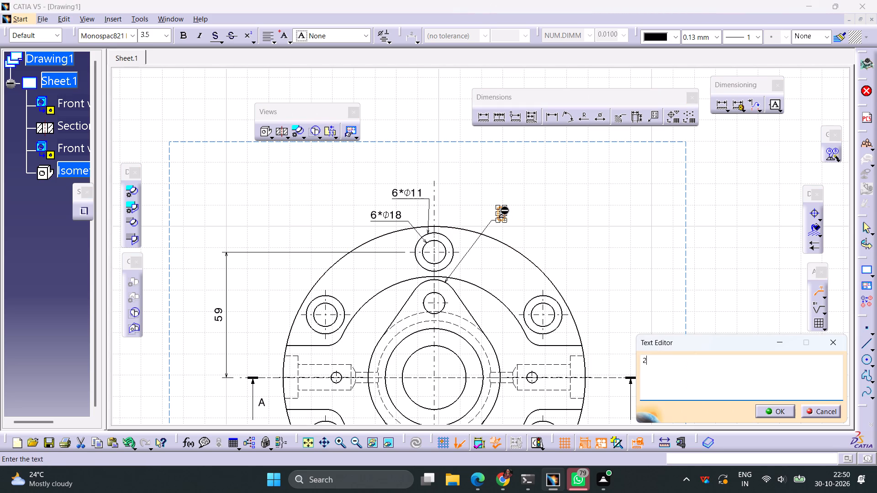
key(shift+asterisk)
key(r)
text(11)
key(Return)
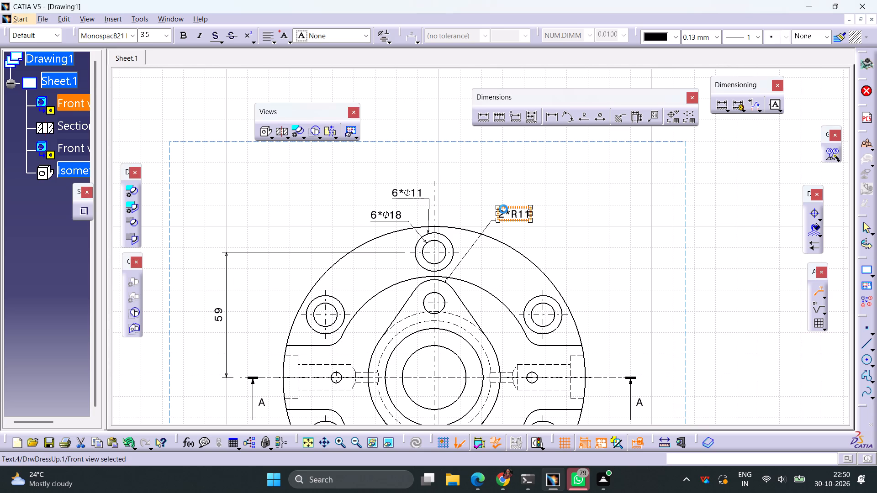
click(597, 246)
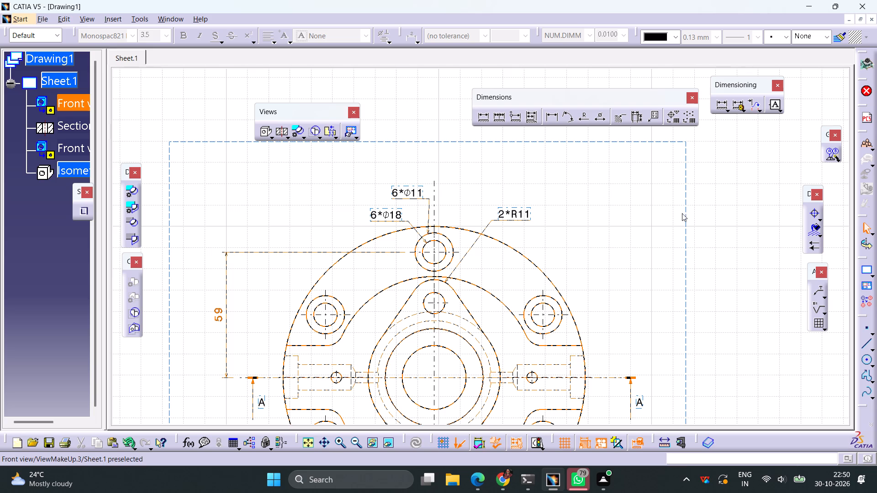
Add the leader text "2*Ø10" below the 2*R11 note, pointing to the small hole in the diamond-shaped boss's top end.
click(818, 294)
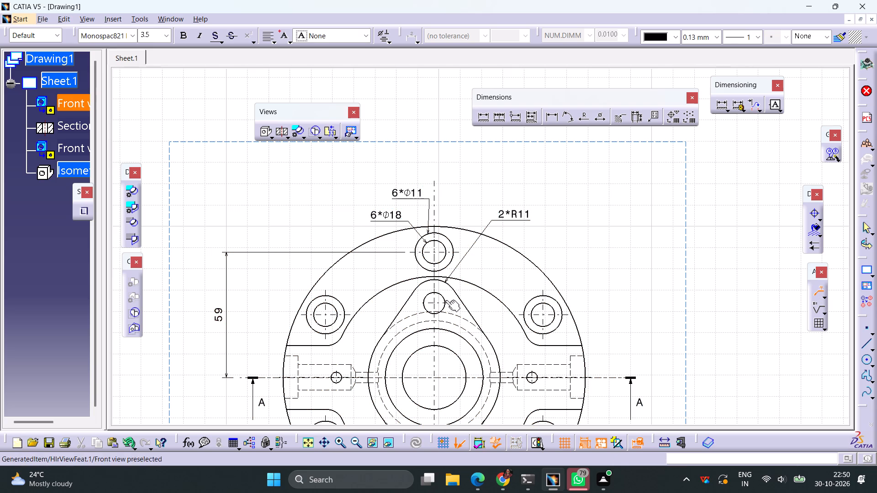
click(445, 300)
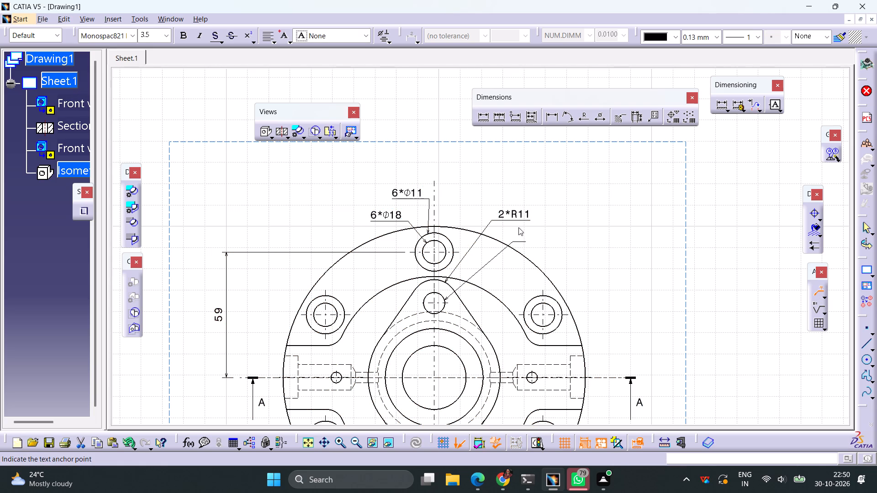
click(525, 229)
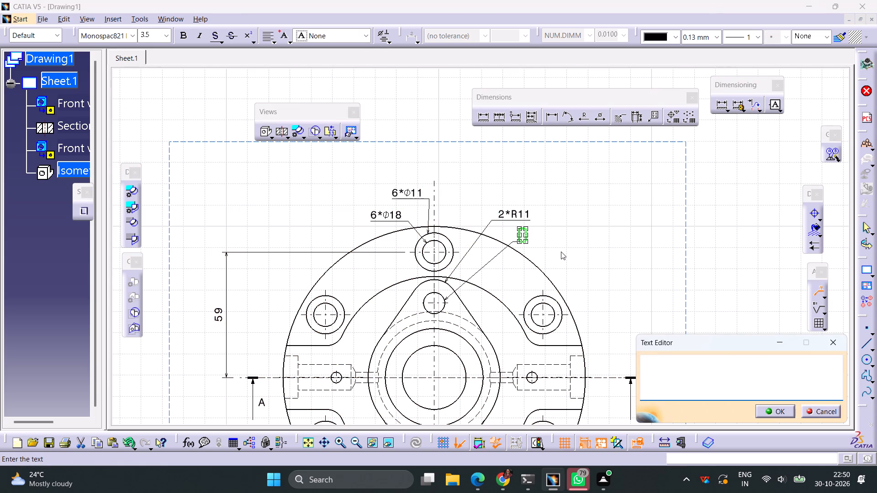
key(2)
key(shift+asterisk)
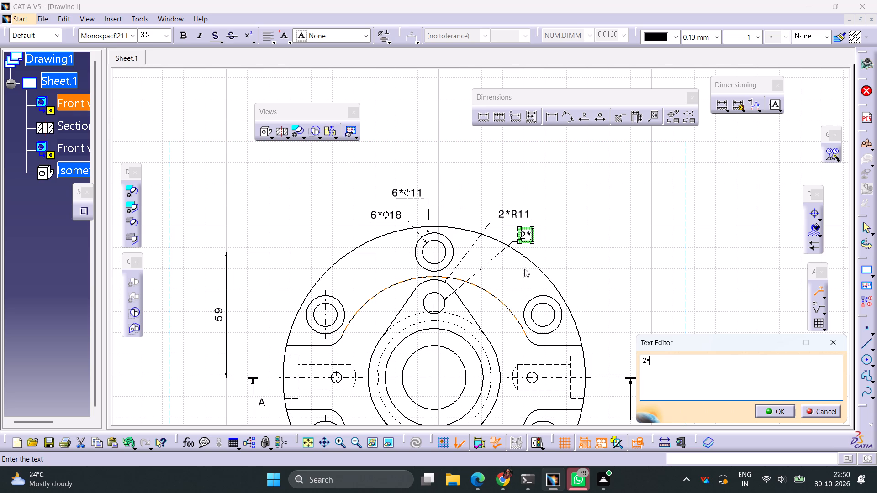
click(390, 43)
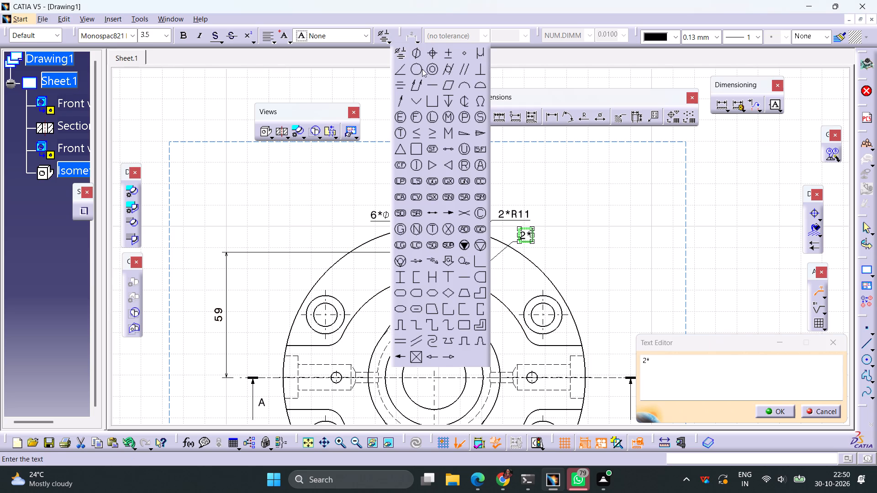
click(413, 53)
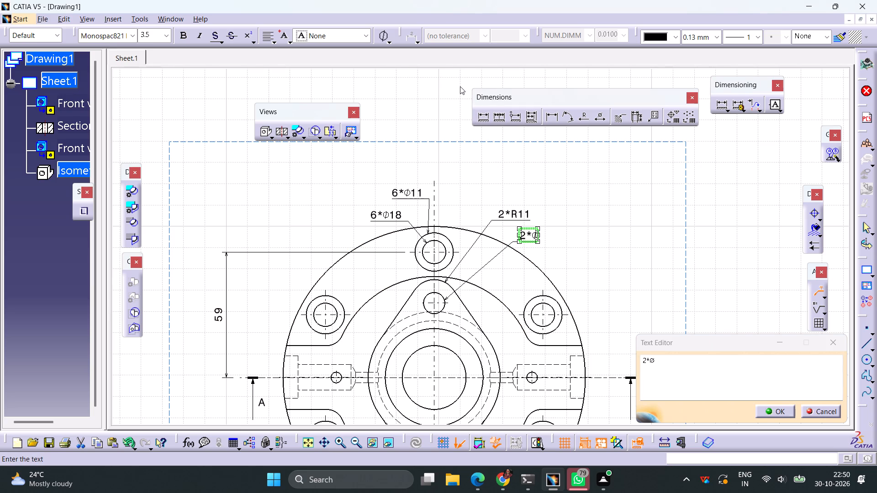
text(10)
key(Return)
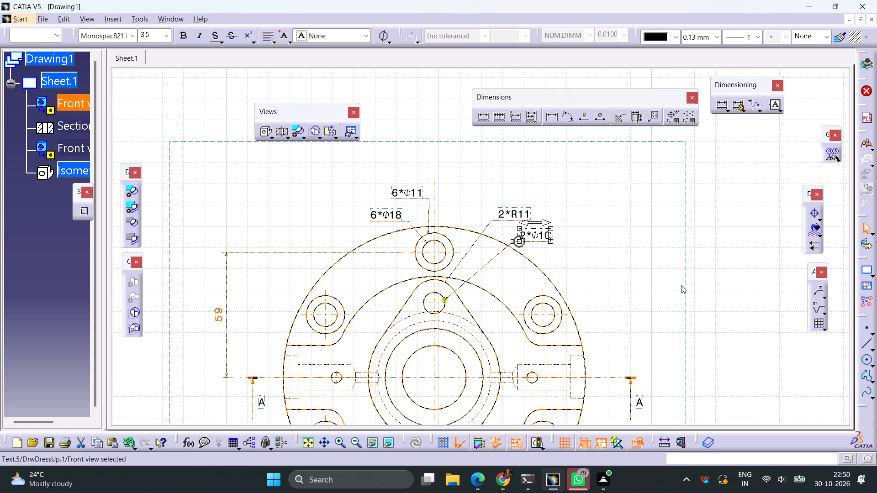
click(652, 253)
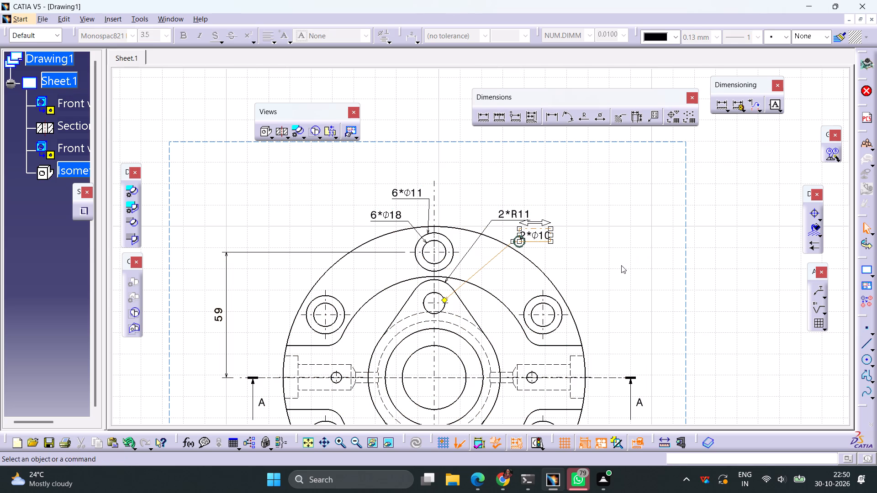
Dimension the vertical distance from the diamond boss's top hole to the central bore, placing it beside the flange opposite the 59 dimension.
ctrl+middle_drag(600, 268, 601, 296)
click(486, 122)
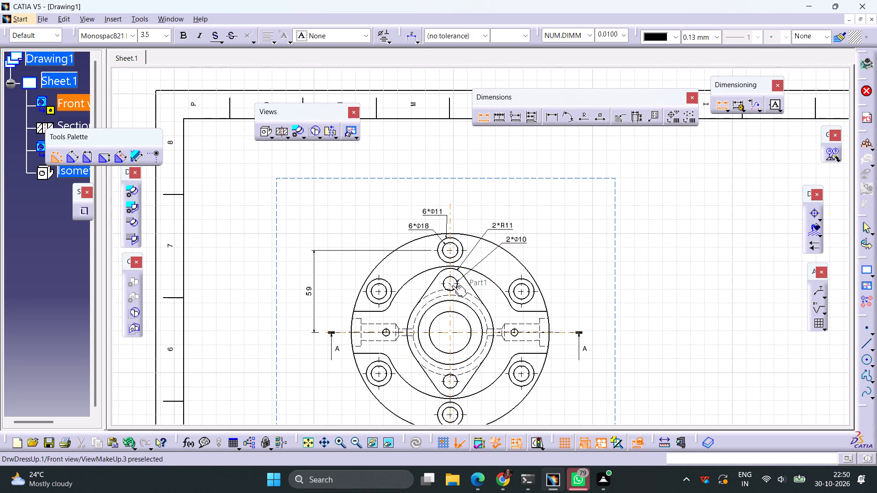
click(454, 284)
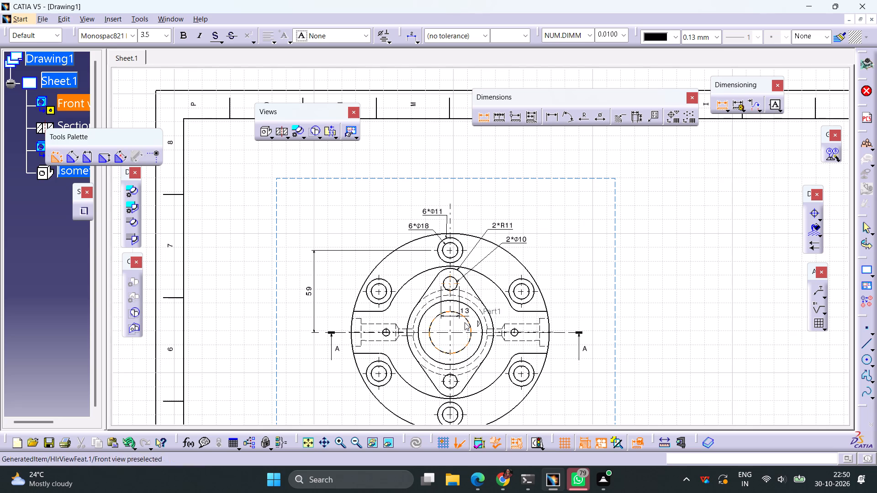
click(464, 331)
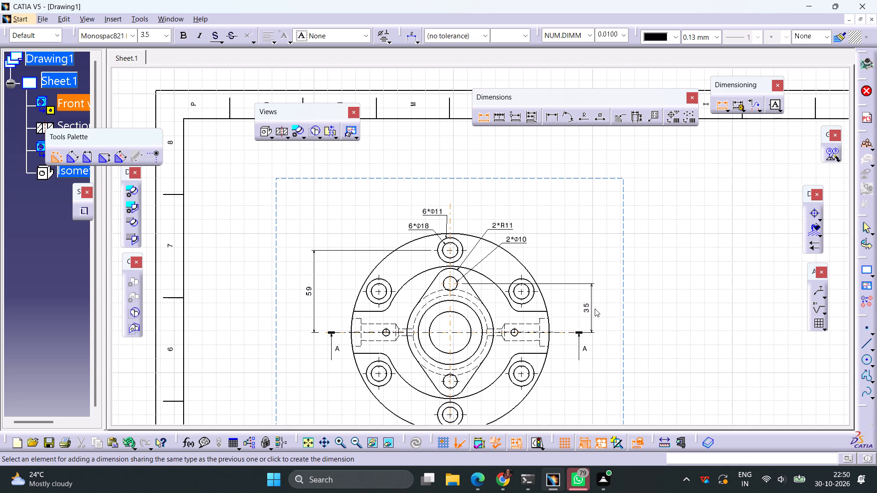
click(571, 309)
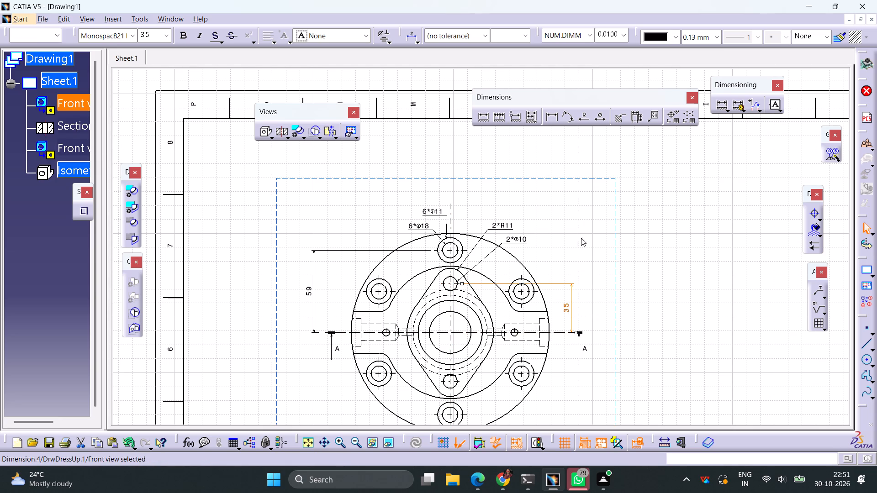
Add the leader text "2*Ø5" outside the flange above the 35 dimension, pointing to the small hole on the right of the horizontal centreline.
click(815, 291)
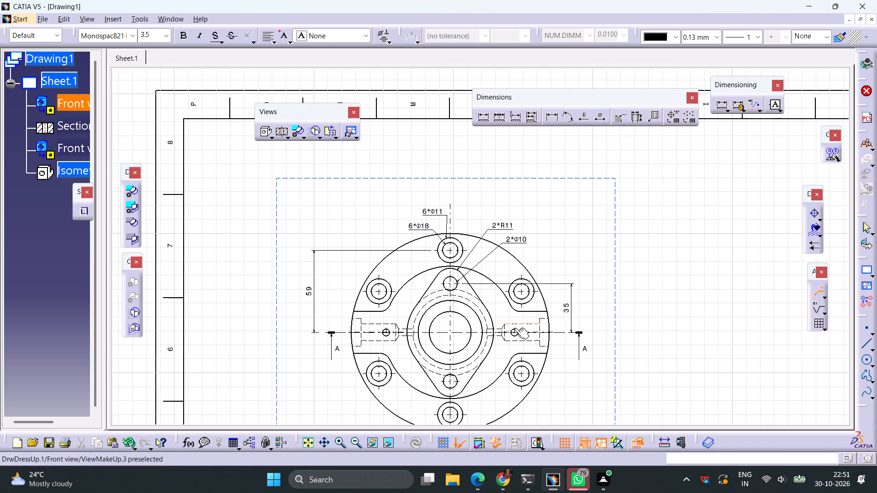
ctrl+middle_drag(518, 339, 517, 310)
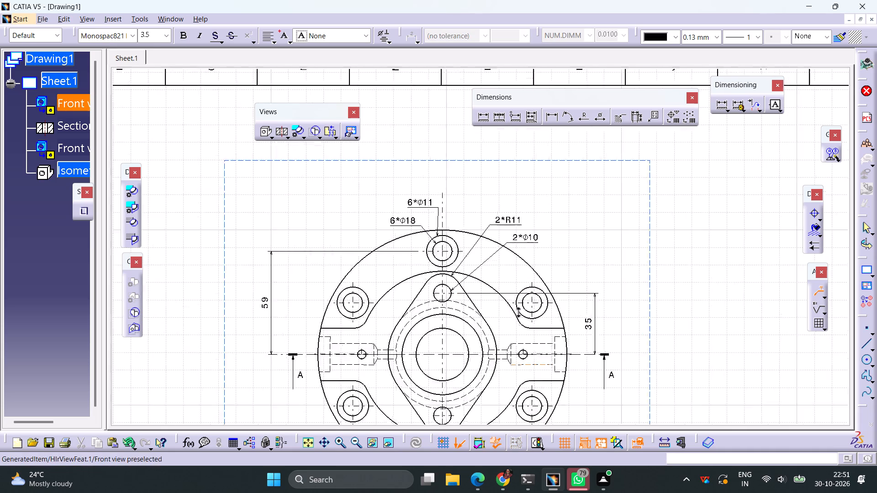
ctrl+middle_drag(517, 310, 517, 296)
middle_drag(510, 358, 407, 215)
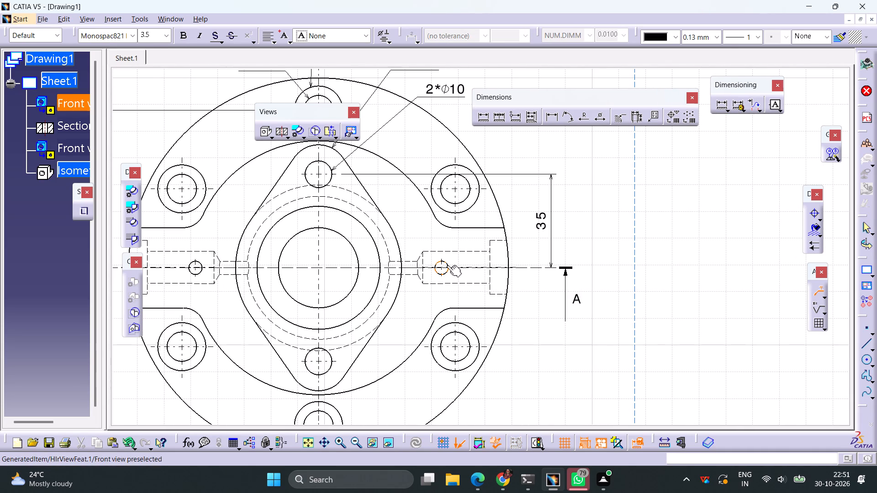
click(447, 265)
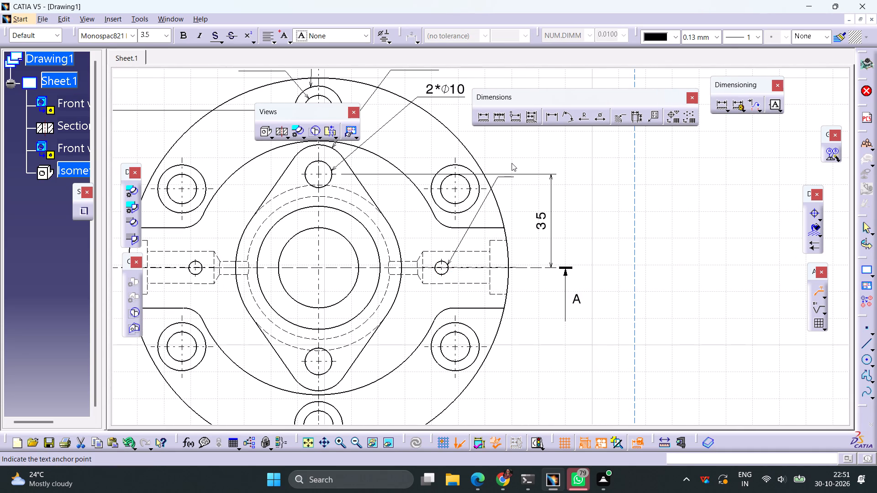
middle_drag(512, 163, 472, 246)
click(485, 220)
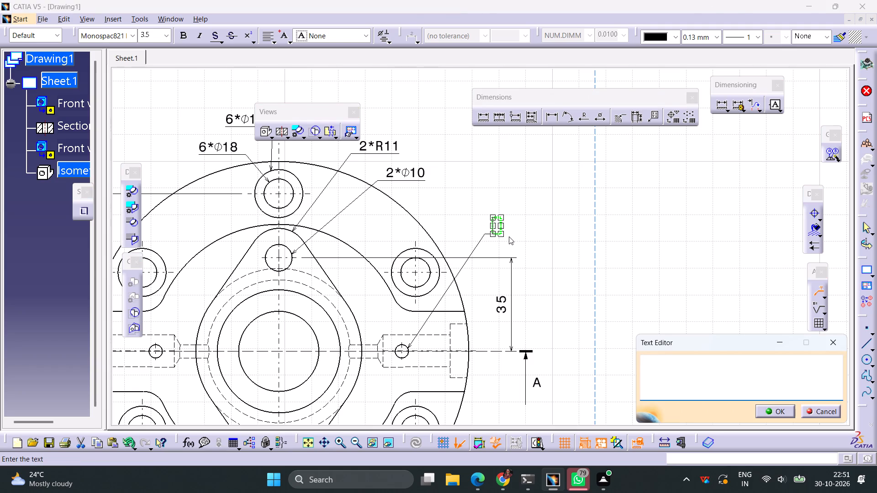
key(2)
key(shift+asterisk)
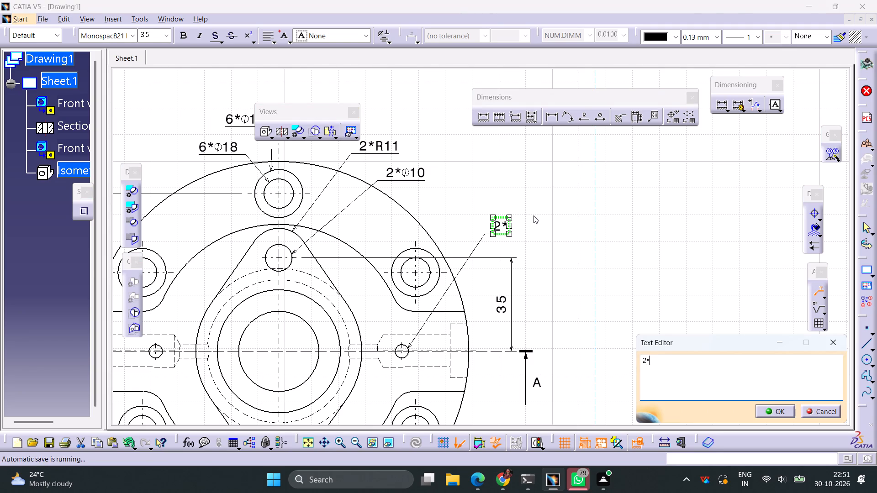
click(388, 41)
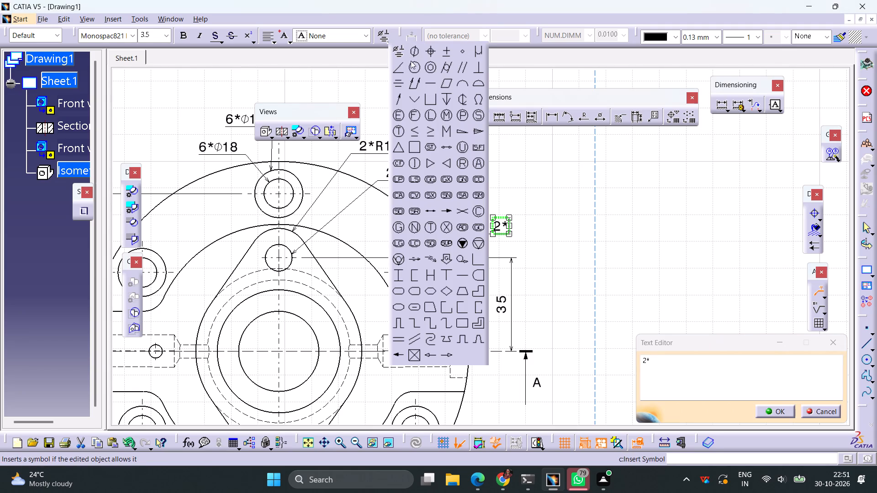
click(415, 51)
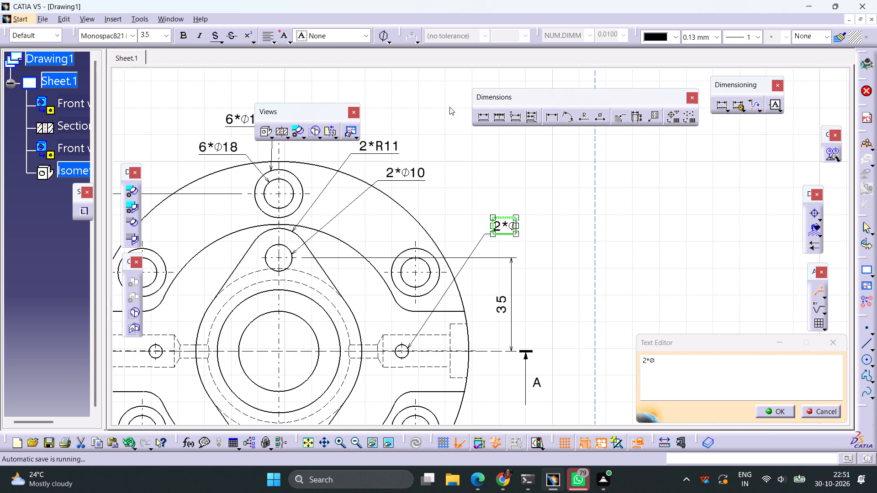
key(5)
key(Return)
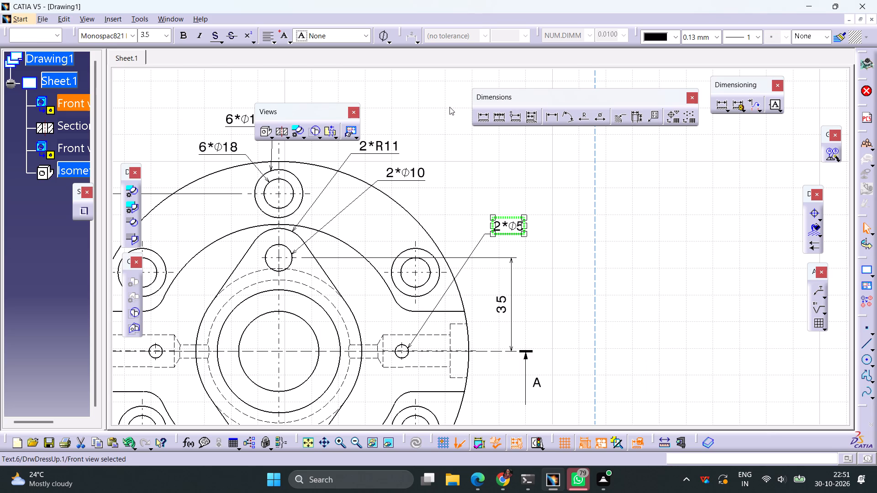
click(490, 190)
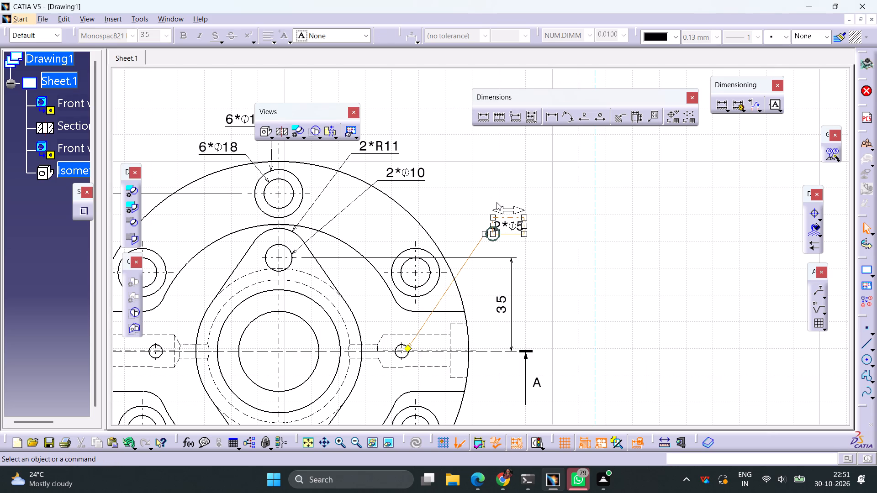
Set the text height of both section-line "A" labels in the front view to 5.0 mm.
ctrl+middle_drag(550, 192, 544, 220)
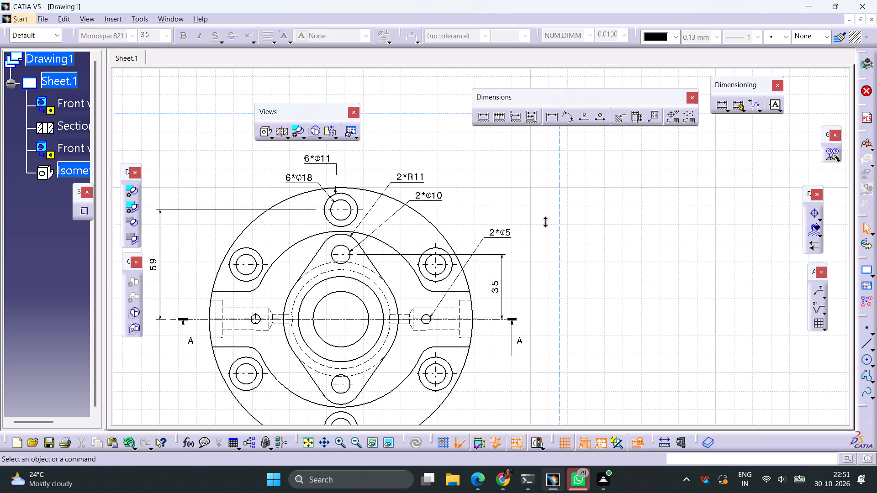
ctrl+middle_drag(544, 220, 544, 231)
click(510, 325)
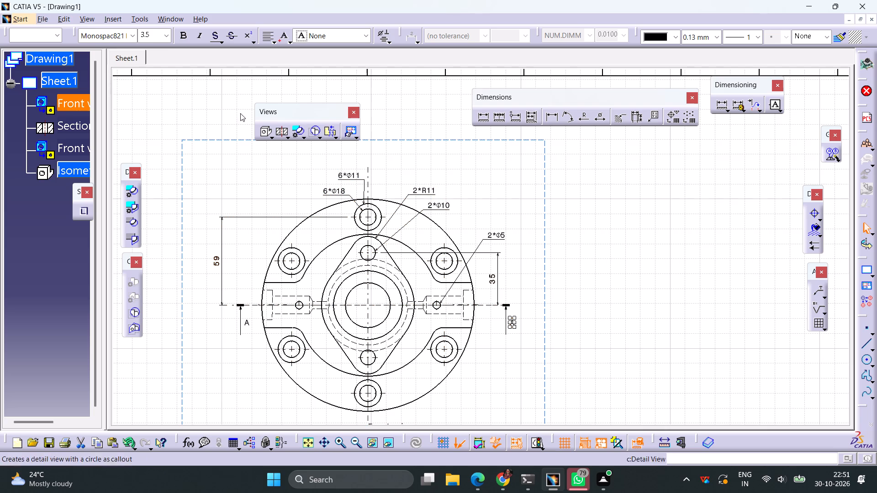
click(162, 35)
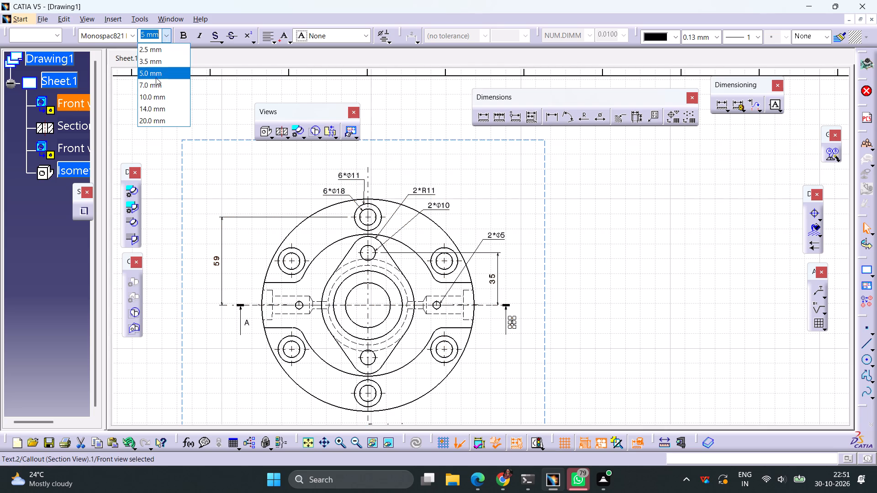
click(156, 78)
click(215, 325)
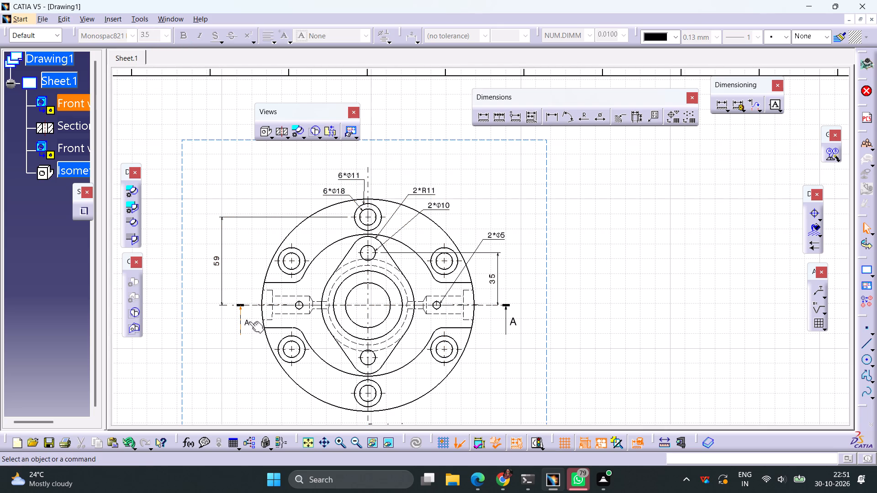
click(248, 321)
click(168, 34)
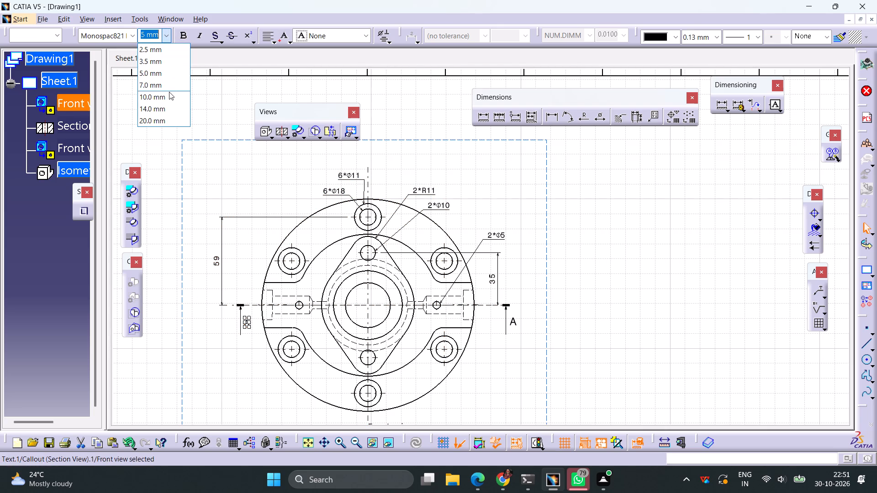
click(157, 78)
click(236, 177)
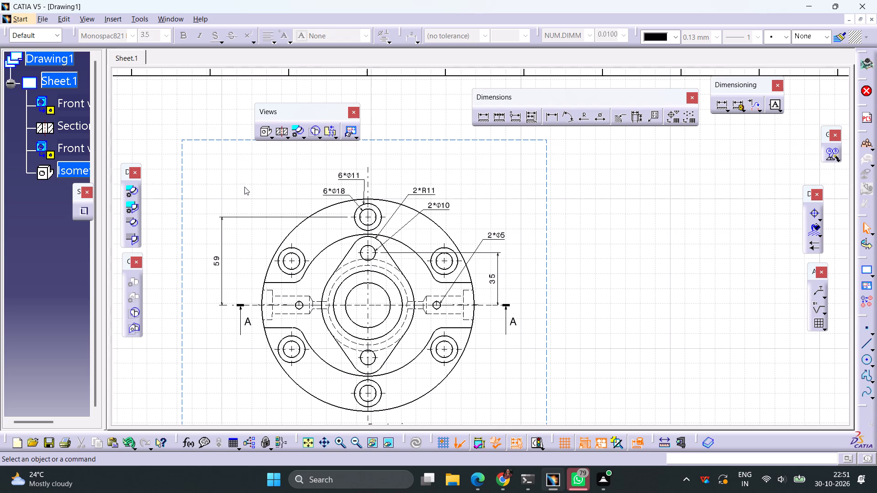
Add the leader text "4*R8" below and left of the flange, pointing to the rounded corner beside the lower-left bolt hole.
click(820, 292)
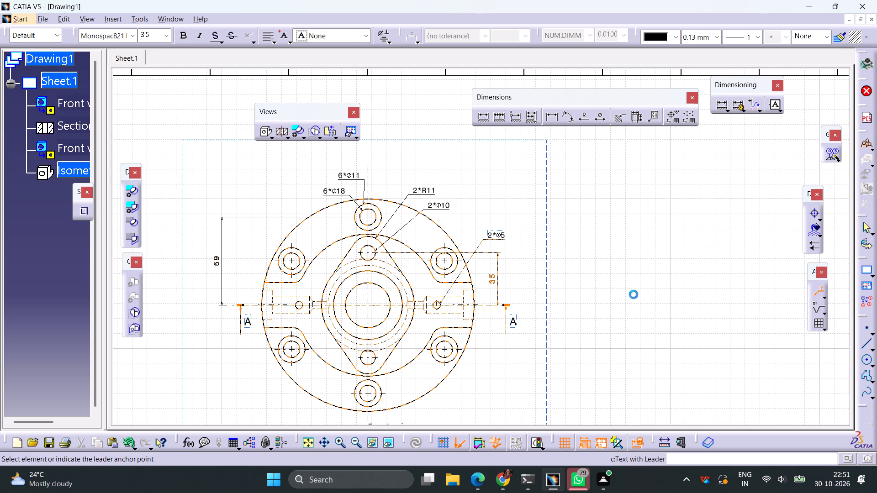
middle_drag(480, 387, 569, 244)
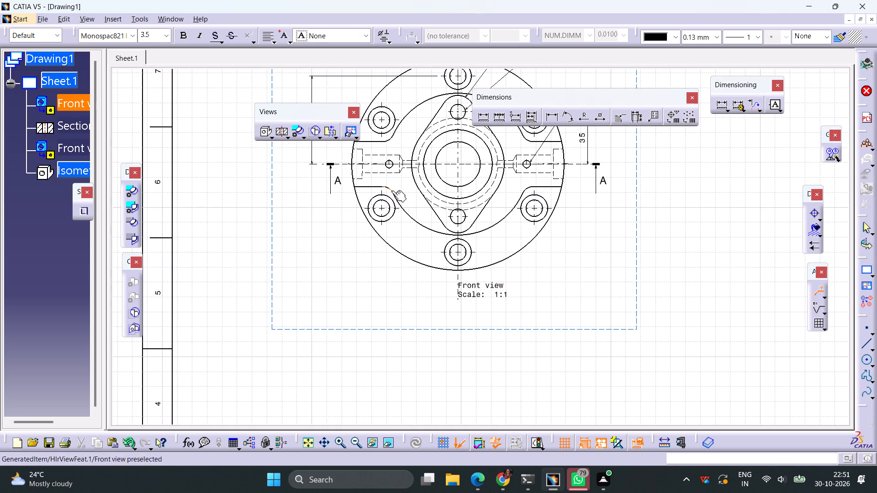
click(391, 190)
click(322, 249)
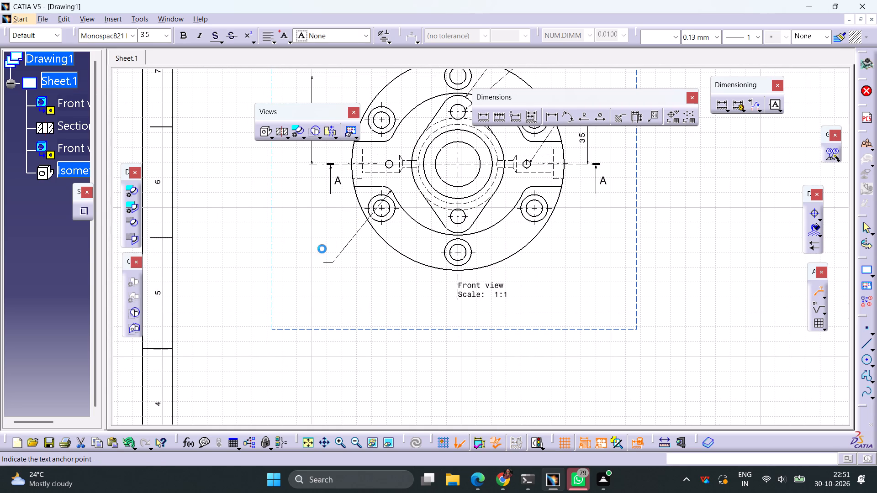
key(4)
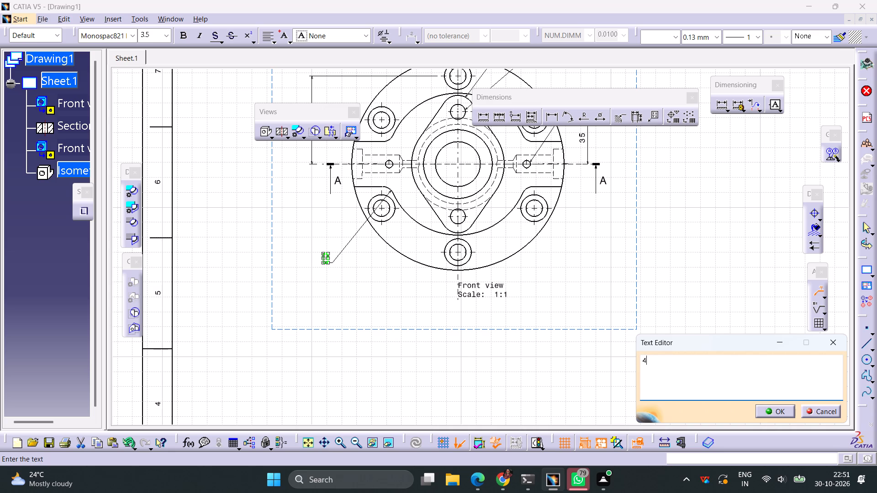
key(shift+asterisk)
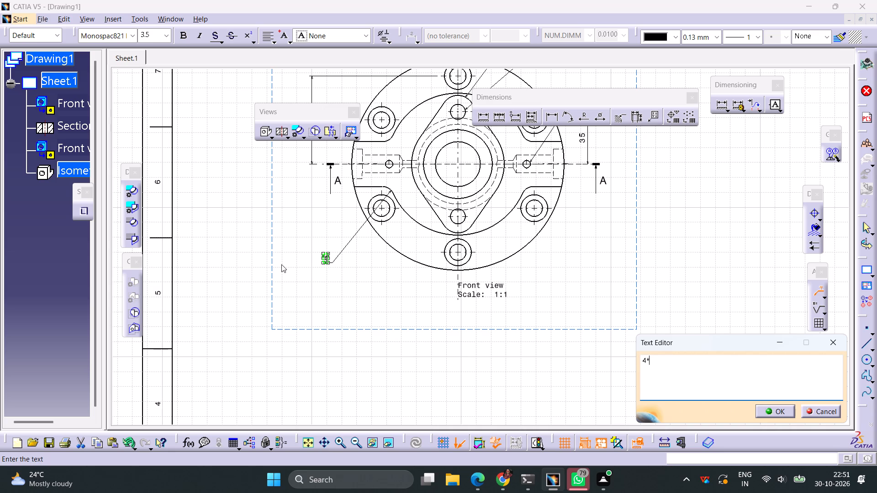
text(R8)
key(Return)
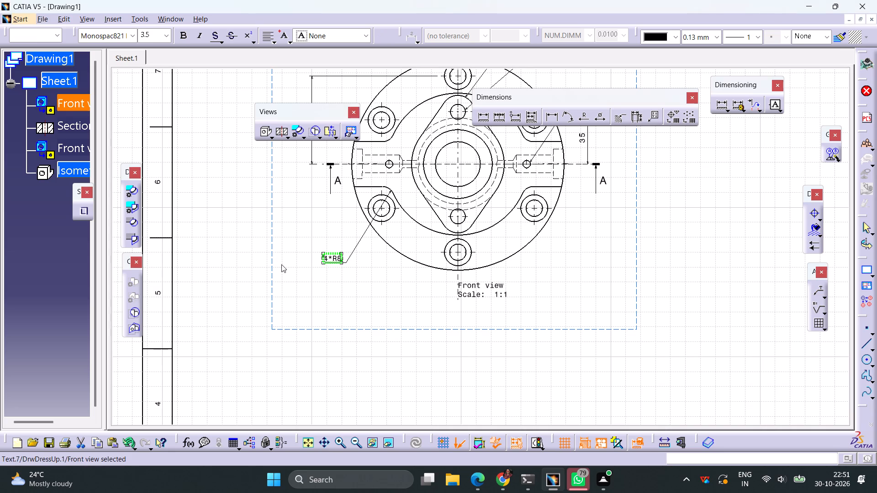
click(313, 300)
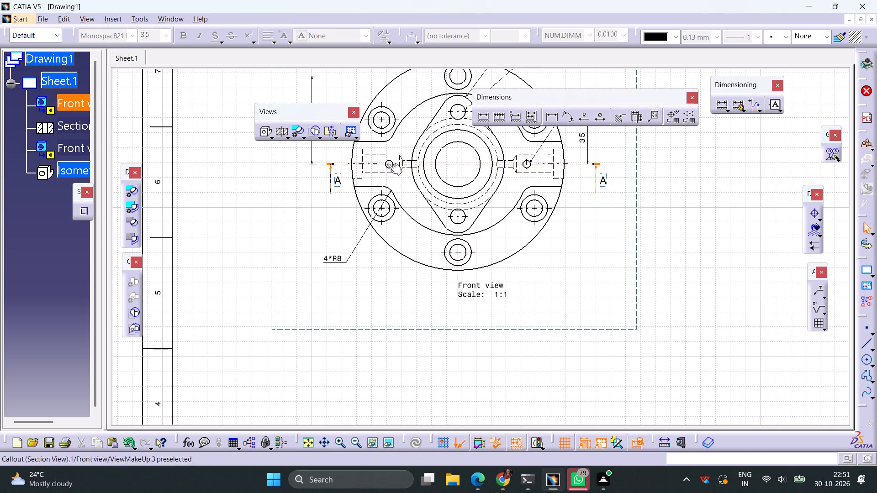
Dimension the horizontal distance between the two small Ø5 holes, placing it below the flange.
click(483, 114)
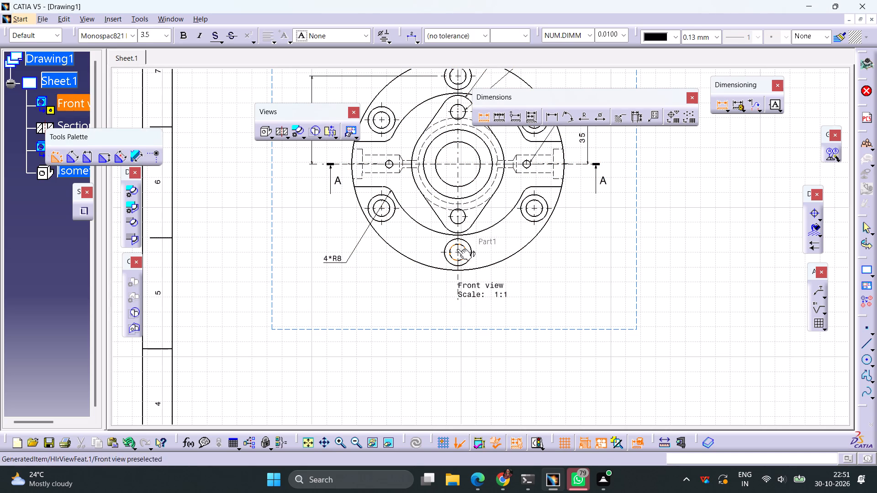
ctrl+scroll(434, 255, up, 1)
ctrl+middle_drag(434, 255, 431, 182)
middle_drag(423, 186, 582, 425)
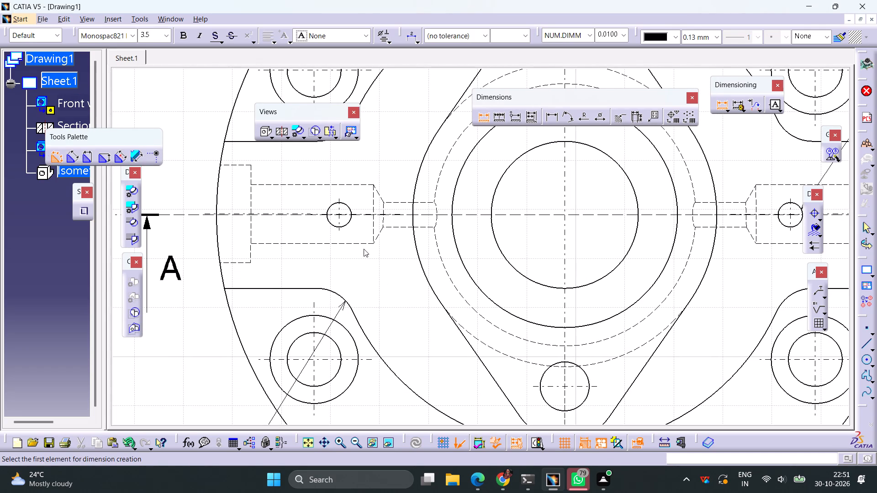
click(339, 223)
middle_drag(614, 302, 443, 362)
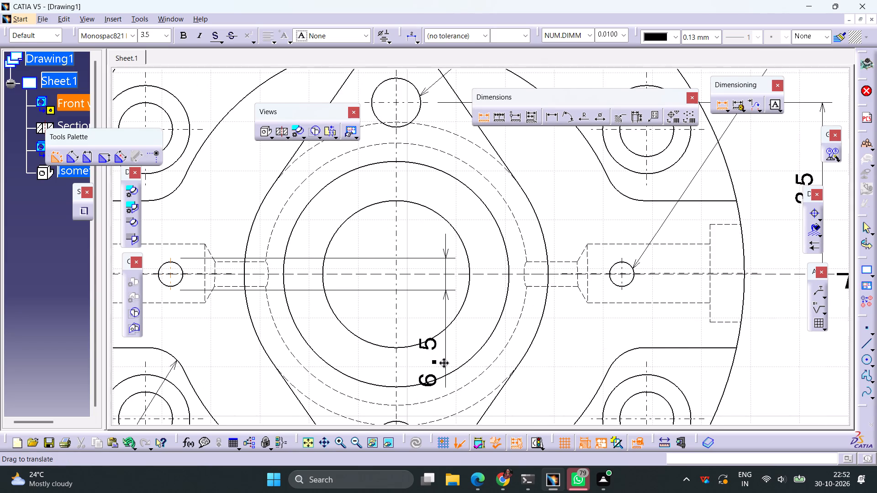
middle_drag(443, 362, 443, 361)
click(619, 282)
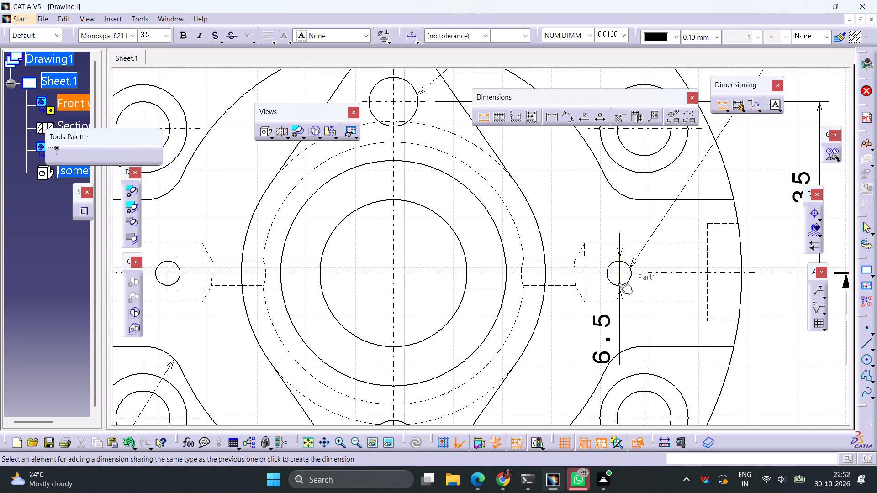
middle_drag(512, 357, 495, 204)
ctrl+middle_drag(514, 256, 502, 334)
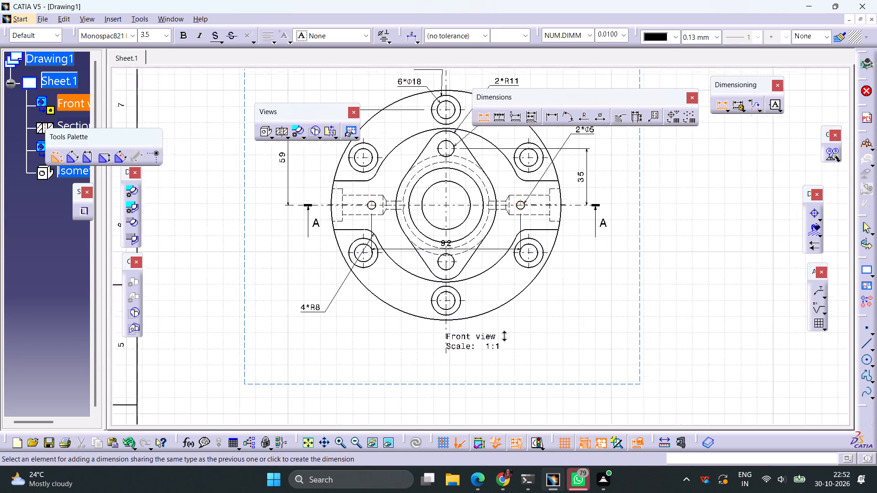
ctrl+middle_drag(502, 334, 502, 336)
click(458, 329)
Move the front view's name and scale label down, clear of the new horizontal dimension.
drag(474, 335, 474, 352)
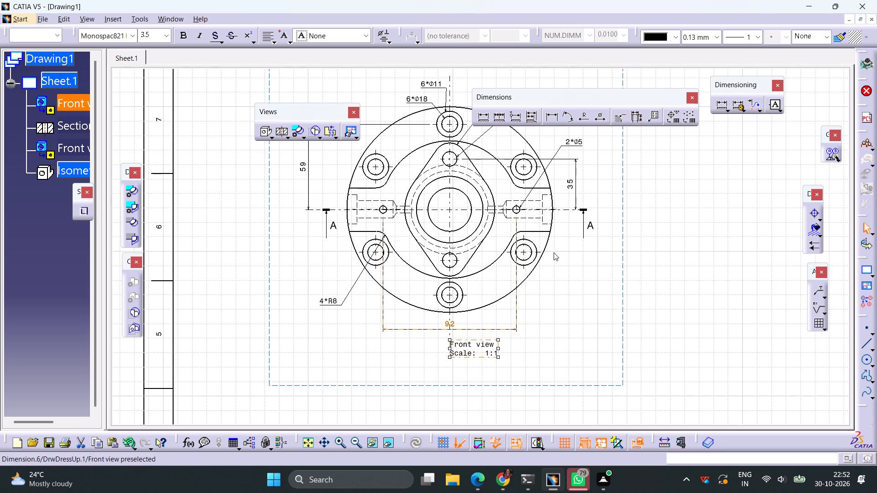
Add a radius dimension to the large inner arc in the front view, placing it outside the flange at lower right.
click(582, 113)
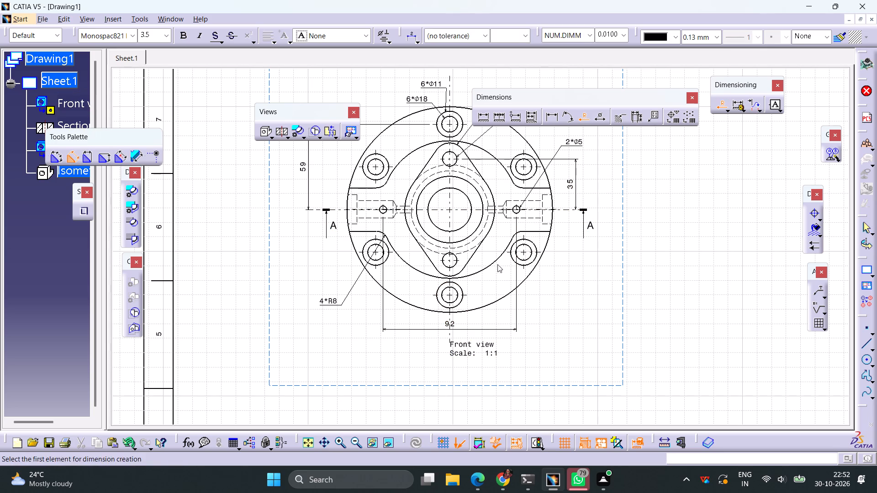
click(491, 265)
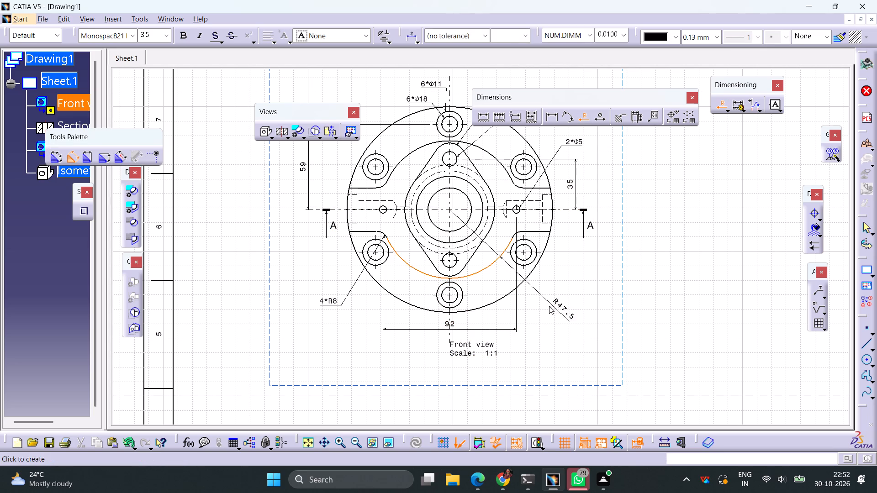
click(543, 309)
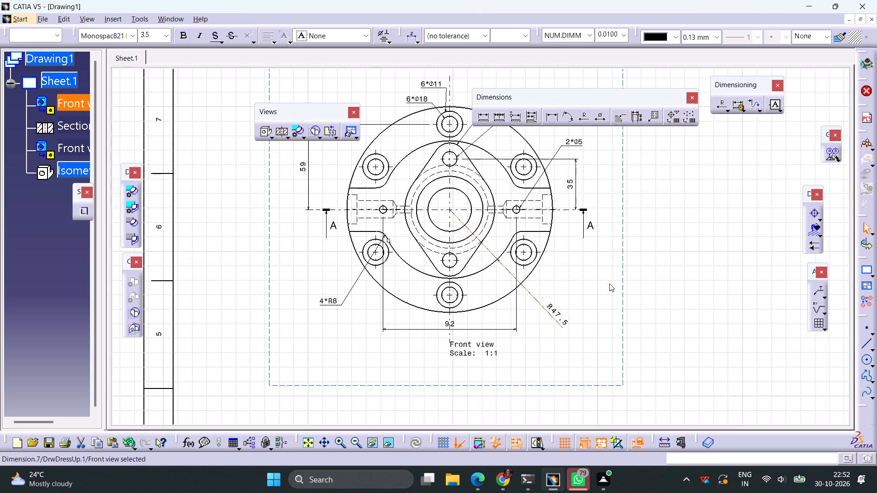
Dimension the outer width of the upper hub cylinder in section view A-A, placing it above the hub.
ctrl+middle_drag(603, 269, 589, 311)
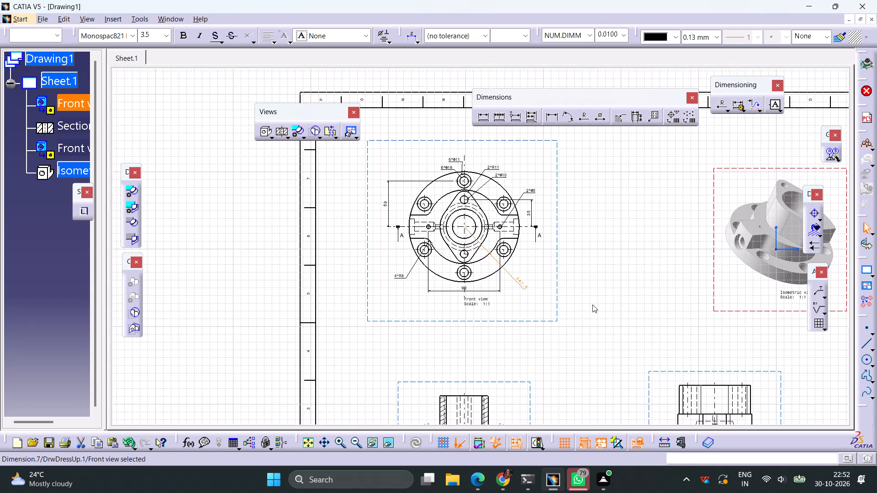
ctrl+middle_drag(548, 333, 543, 345)
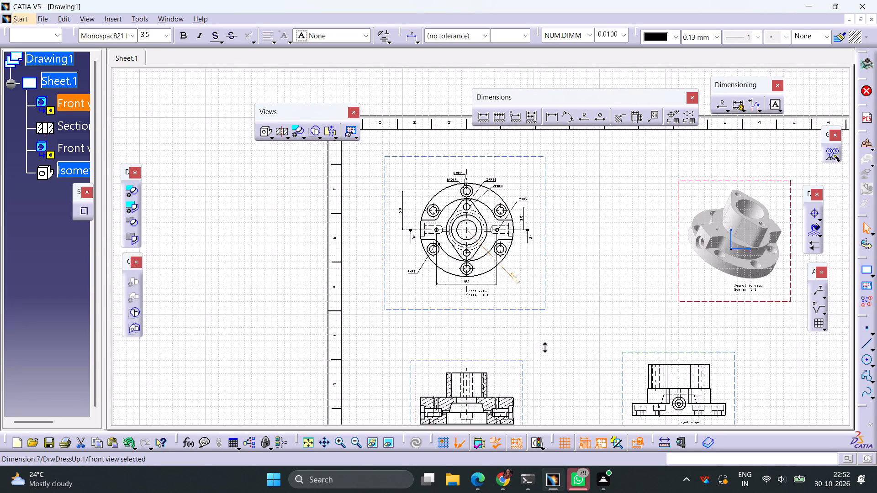
ctrl+middle_drag(543, 345, 542, 350)
middle_drag(539, 356, 528, 253)
ctrl+middle_drag(509, 299, 497, 221)
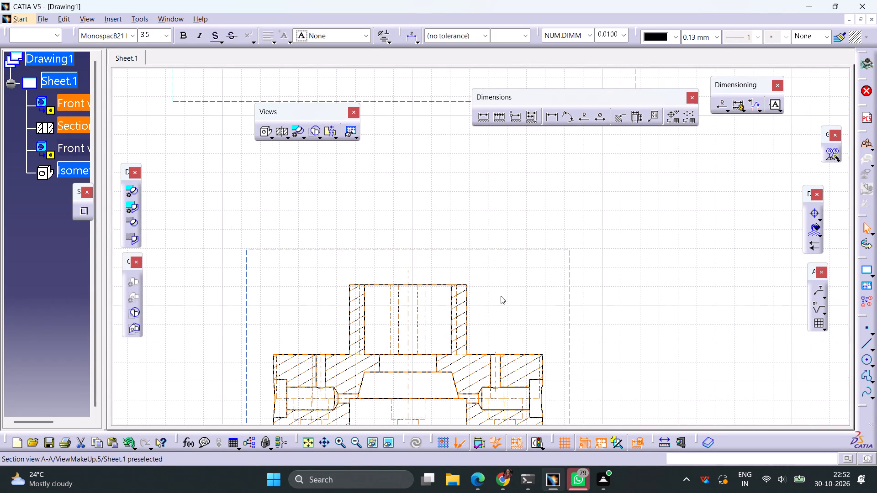
middle_drag(507, 310, 539, 230)
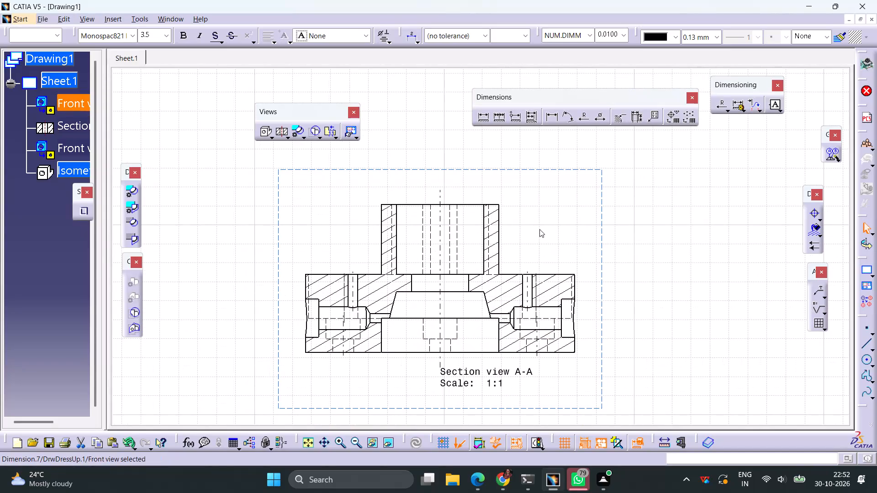
click(481, 121)
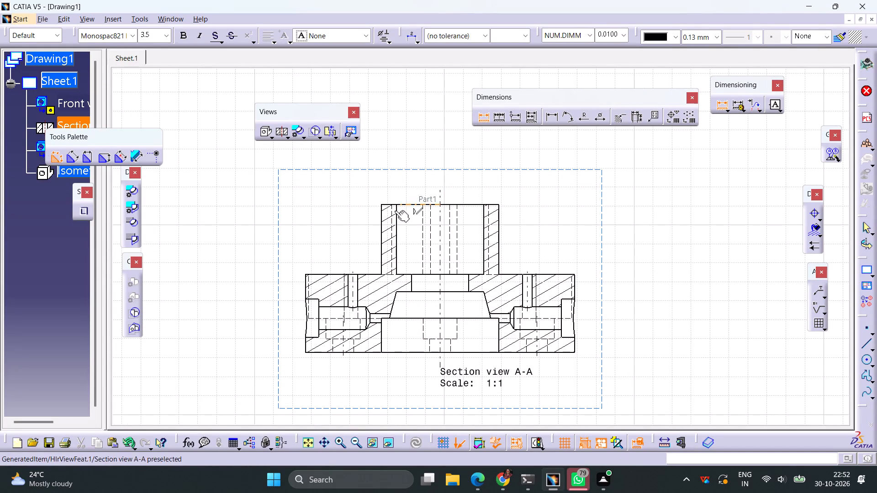
click(377, 217)
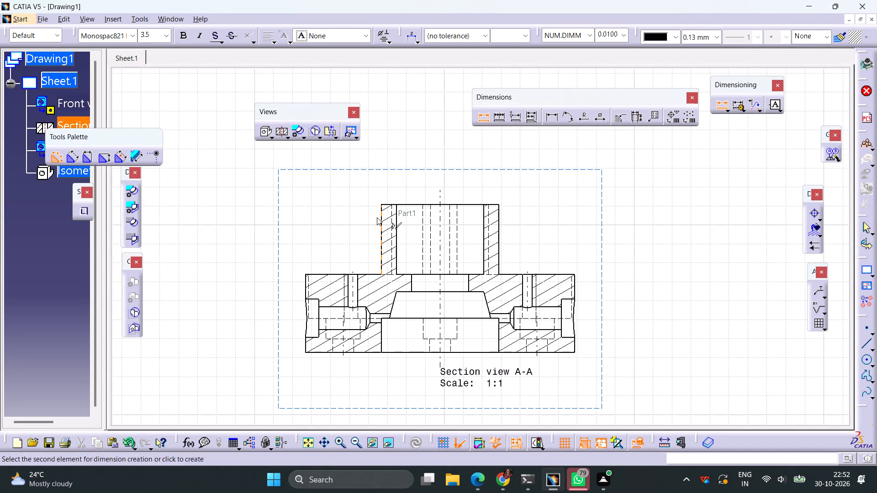
click(498, 229)
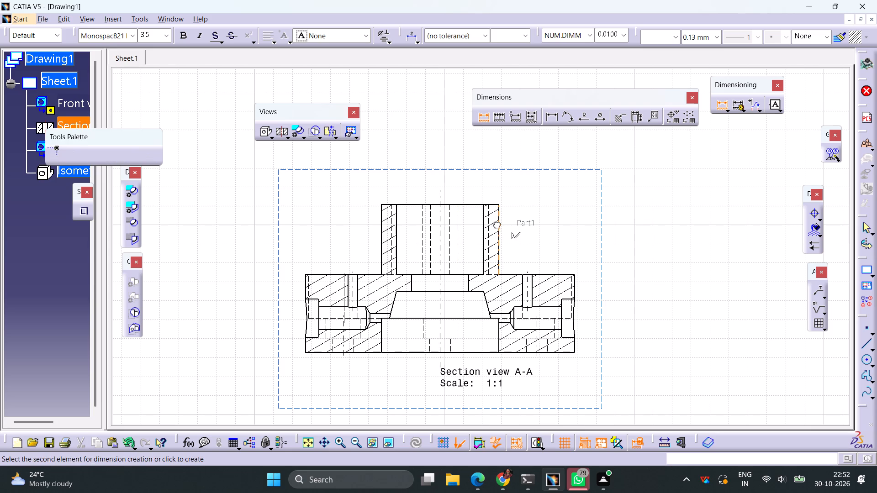
click(380, 230)
click(423, 183)
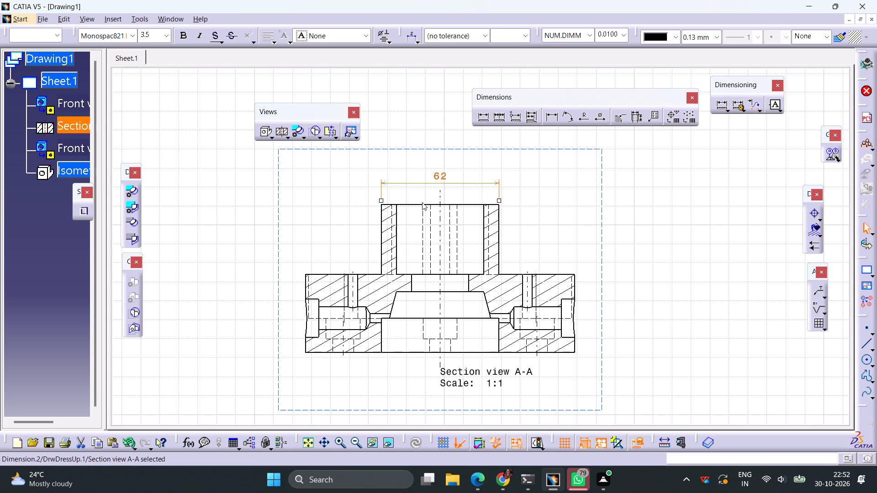
Add diameter dimensions to the upper hub bore and the narrower bore beneath it in section view A-A, placing both inside the hub.
click(597, 120)
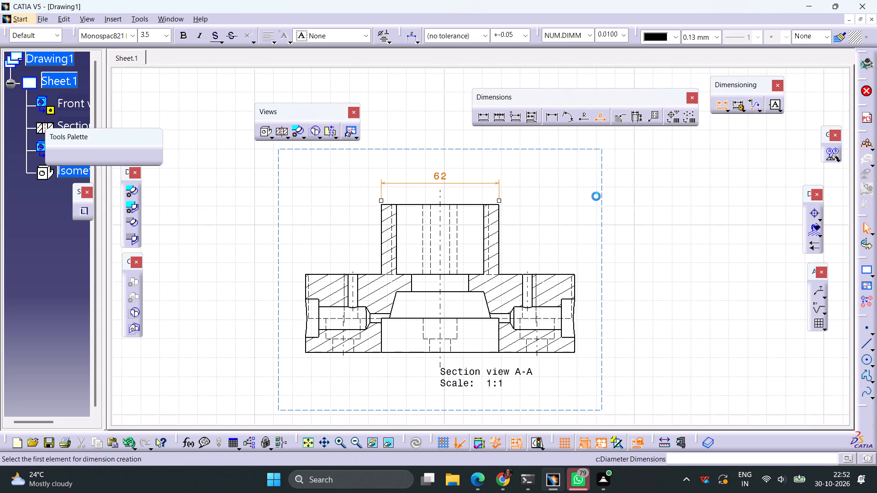
click(482, 246)
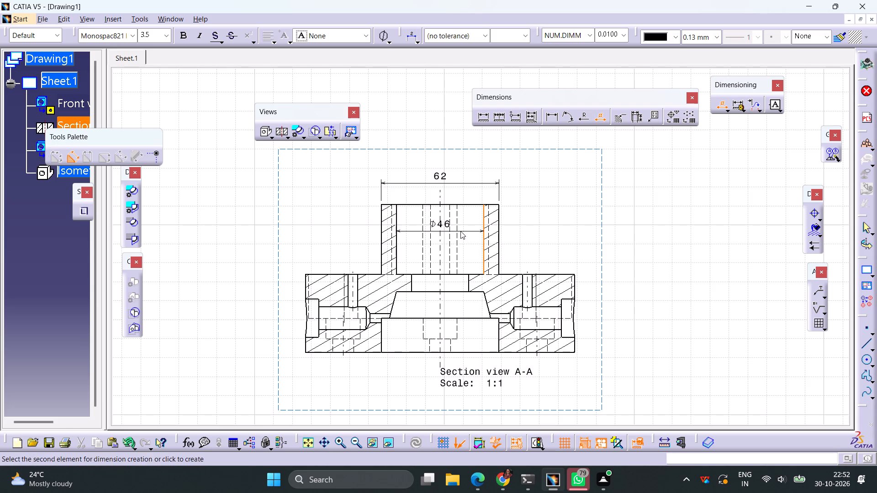
click(460, 231)
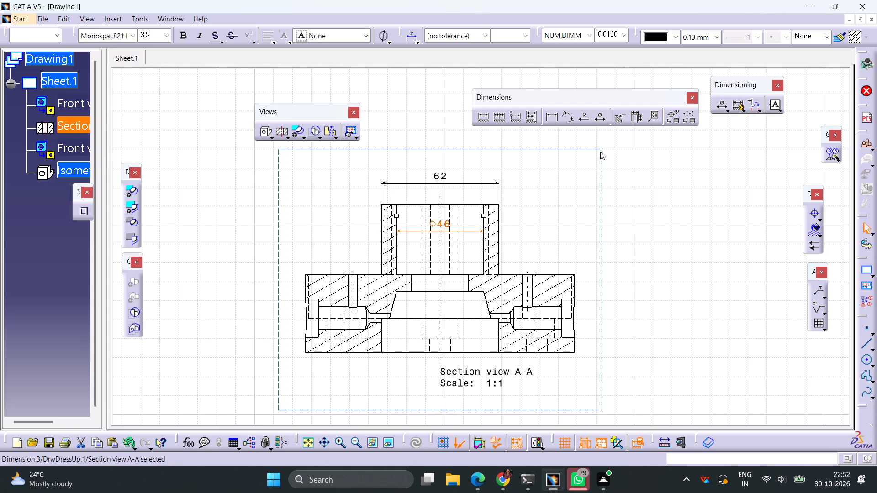
click(600, 123)
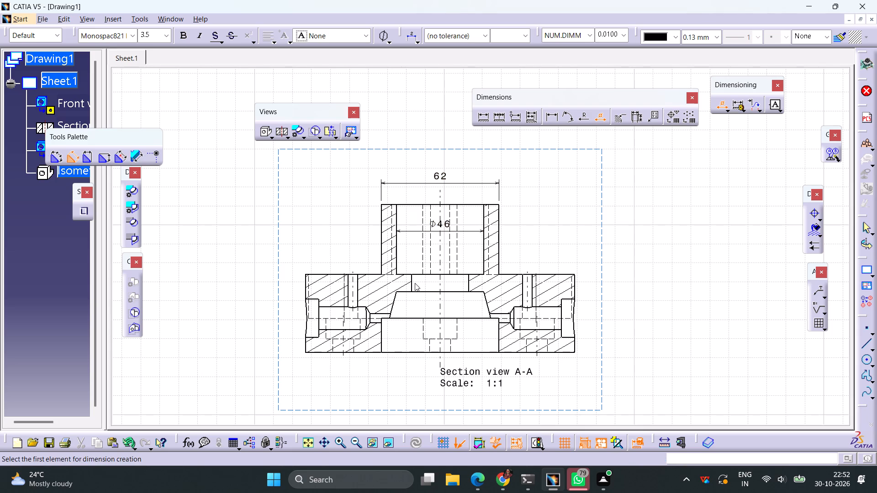
click(412, 283)
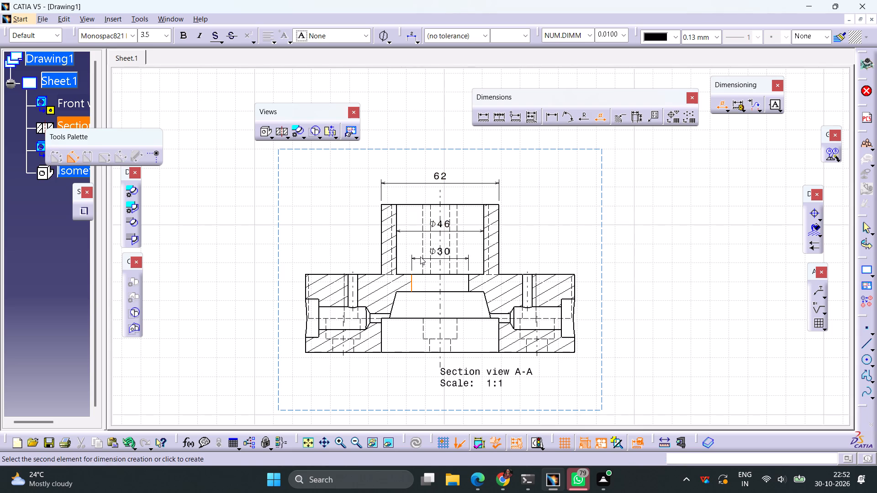
click(420, 257)
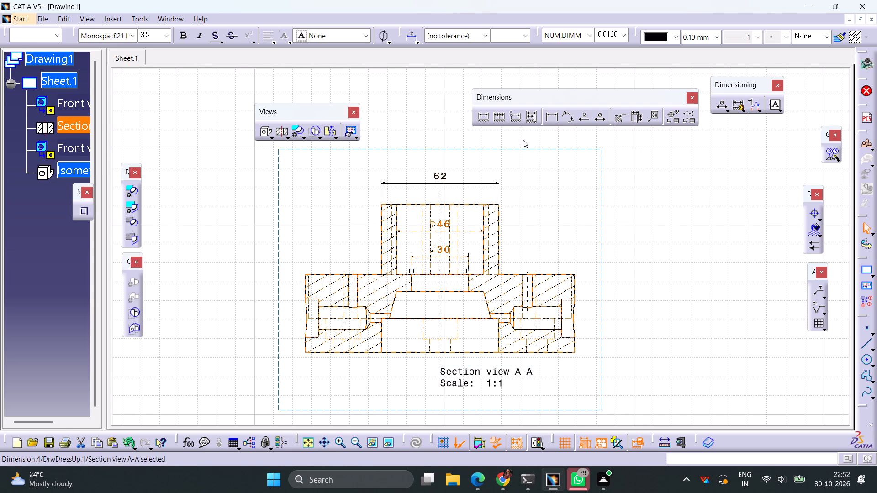
Dimension the vertical distance from the flange's top face to the top of the tapered recess, placing it above the flange's right side.
click(482, 120)
click(460, 291)
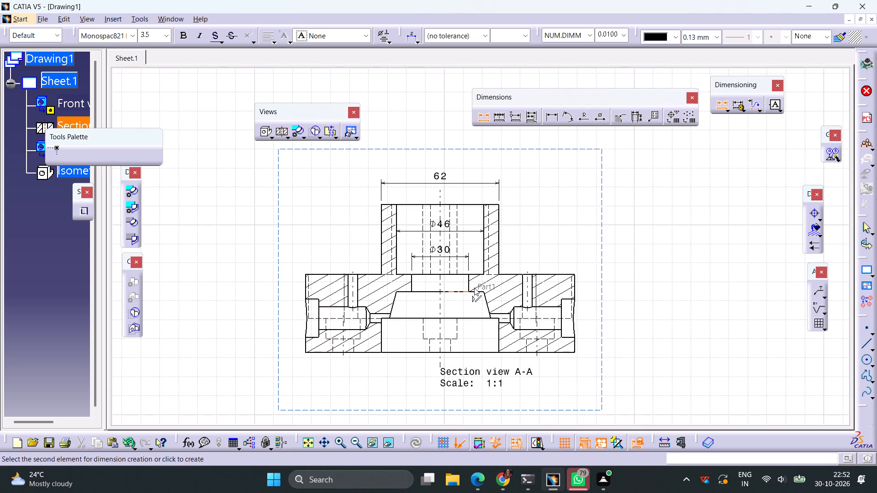
click(511, 275)
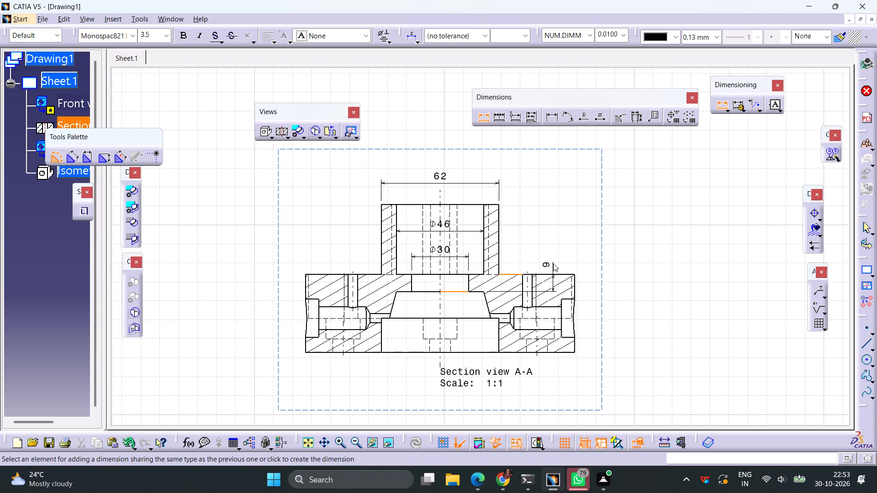
click(553, 262)
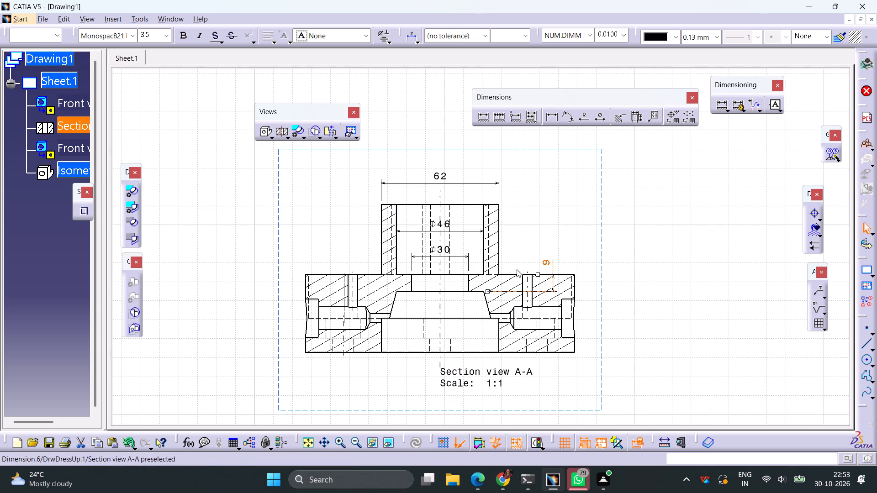
Add an angle dimension between the tapered recess's left slanted wall and the narrow bore's vertical wall in section view A-A.
click(569, 115)
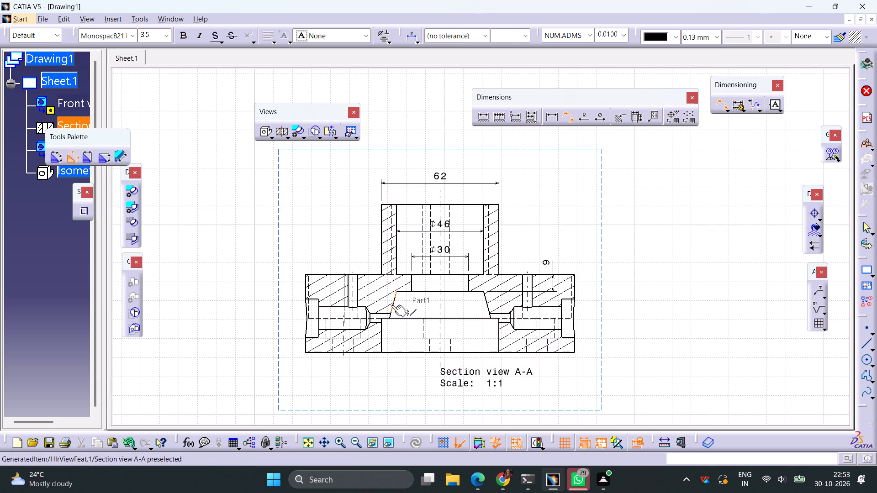
click(391, 305)
click(411, 285)
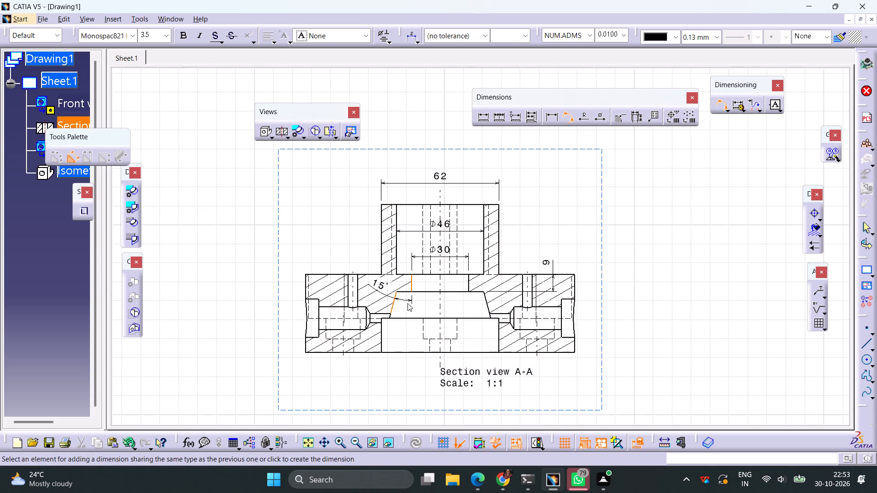
click(407, 306)
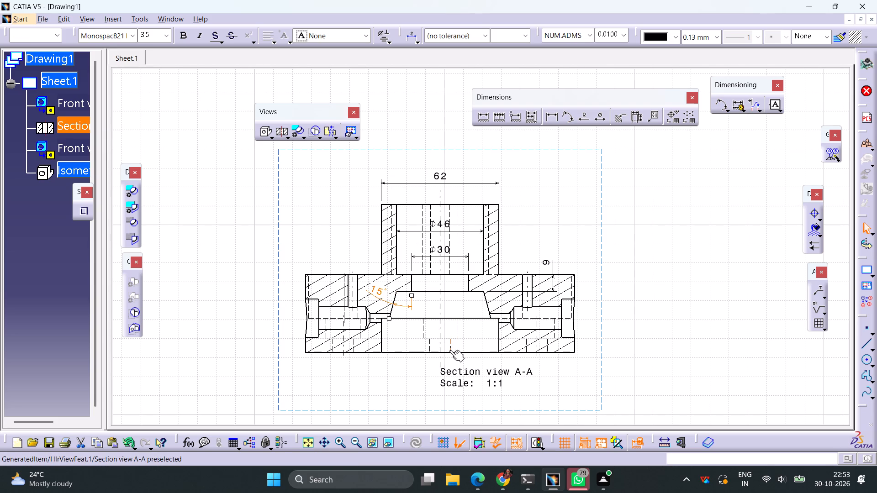
Dimension the horizontal depth of the left side counterbore from the flange's outer edge, placing it outside the flange's left side.
click(480, 121)
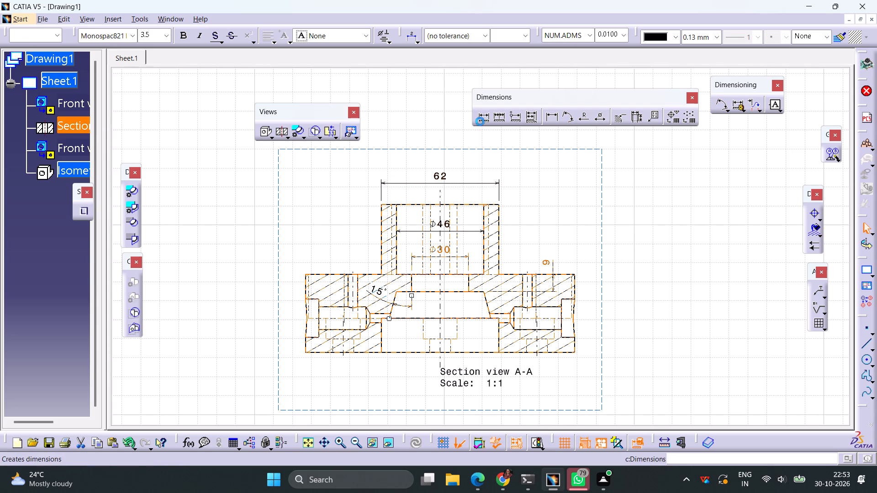
middle_drag(333, 239, 363, 184)
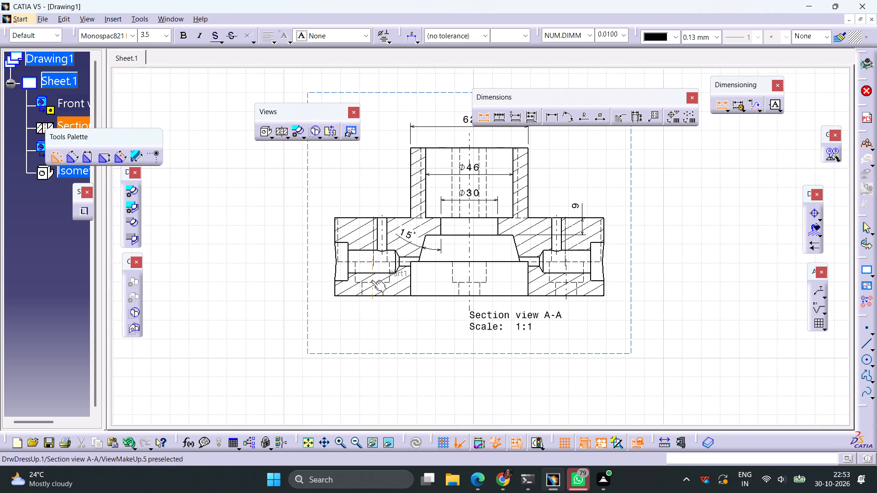
click(348, 258)
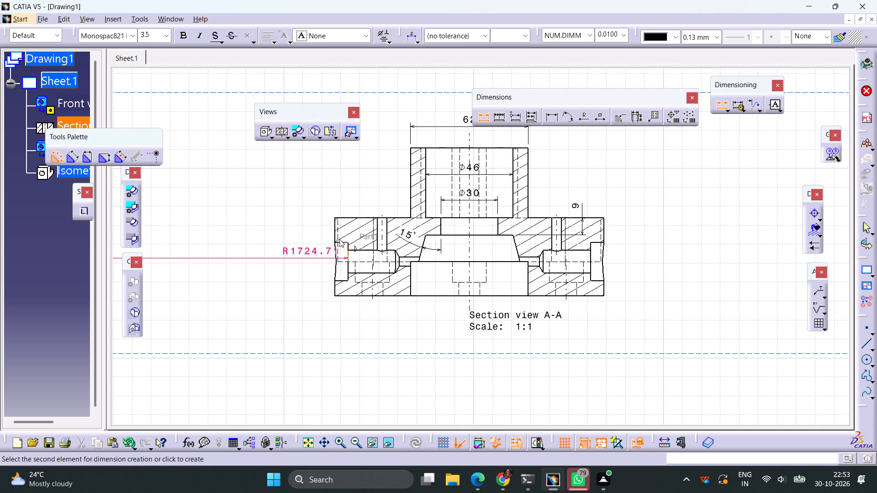
click(333, 234)
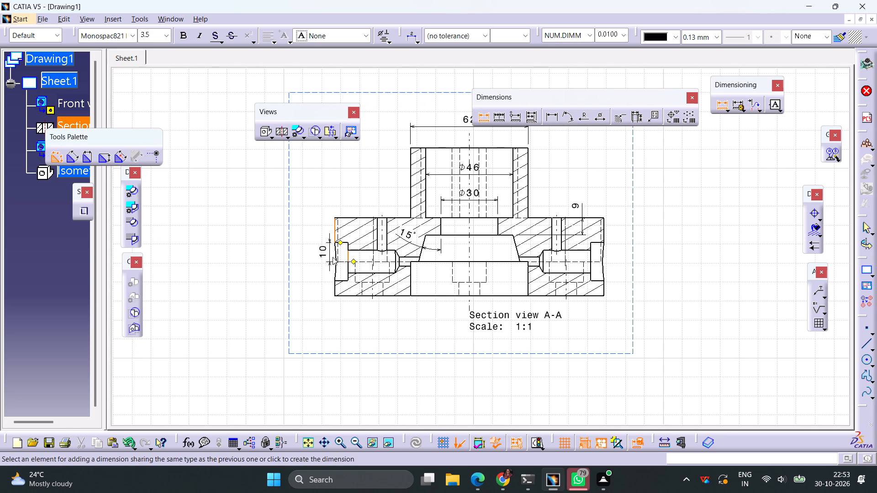
click(323, 268)
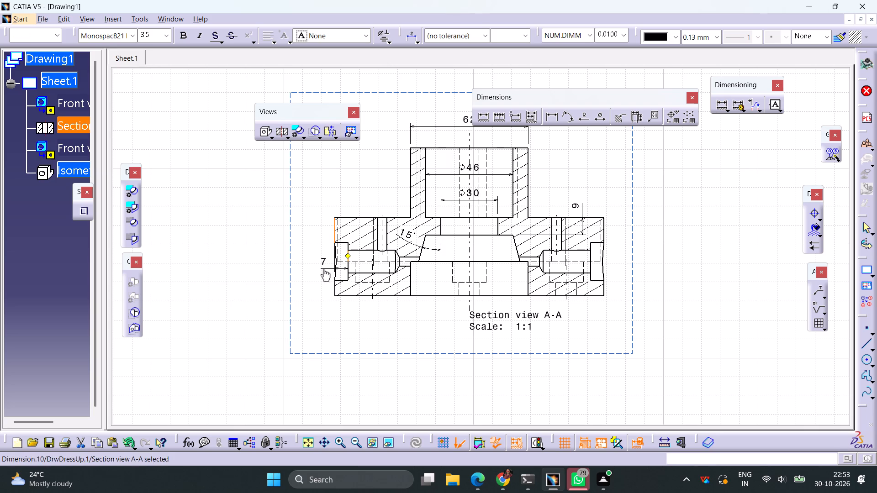
click(357, 312)
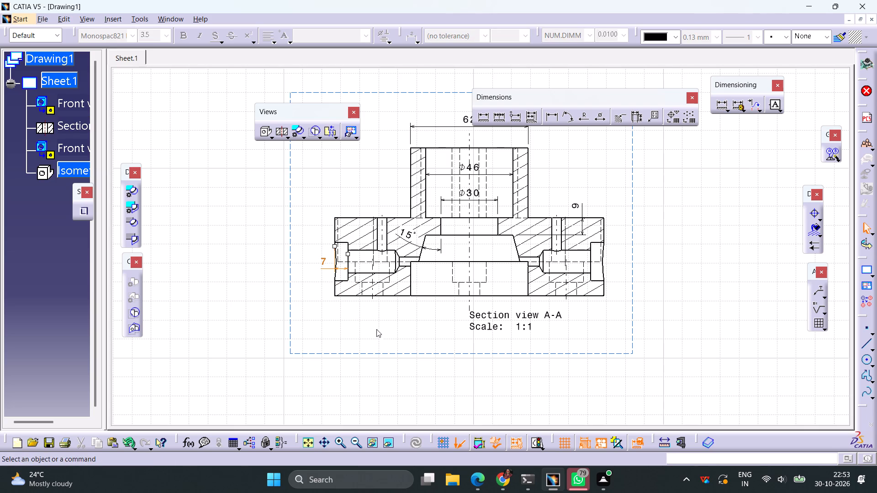
Add a diameter dimension to the bottom bore in section view A-A, placing it below the flange.
click(592, 118)
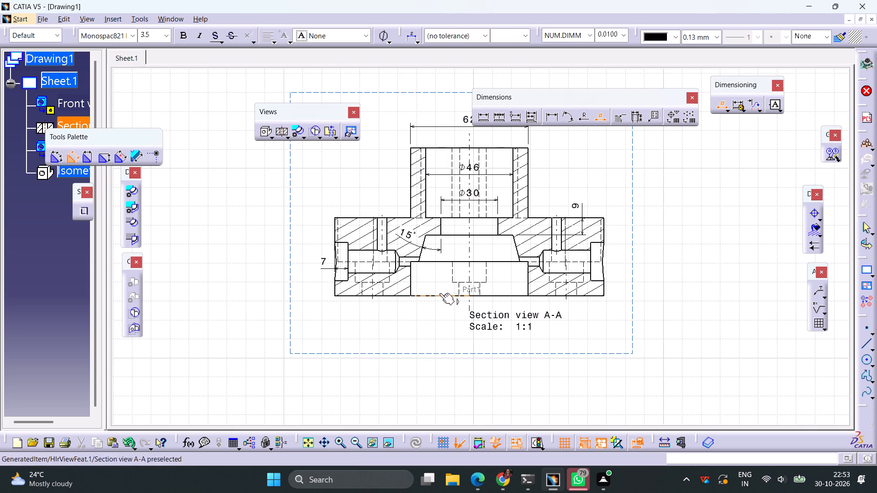
click(412, 286)
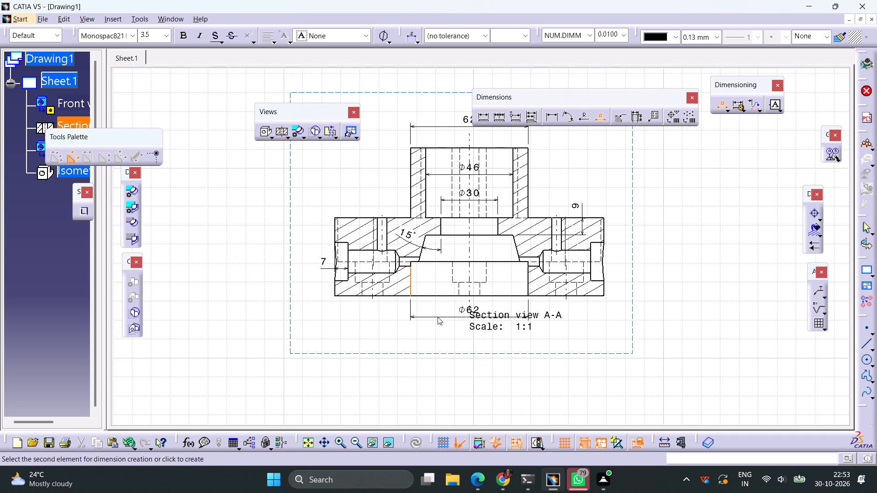
click(438, 317)
Move the section view's name and scale label down, clear of the bottom bore's diameter dimension.
drag(495, 329, 469, 351)
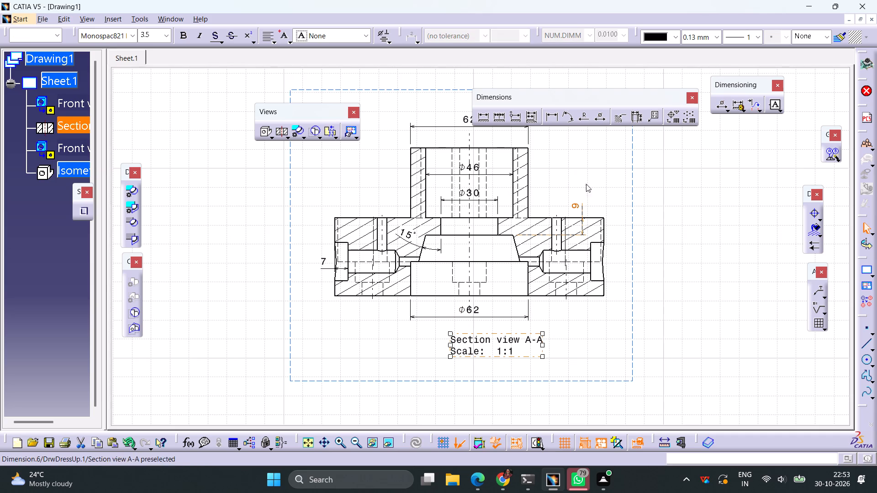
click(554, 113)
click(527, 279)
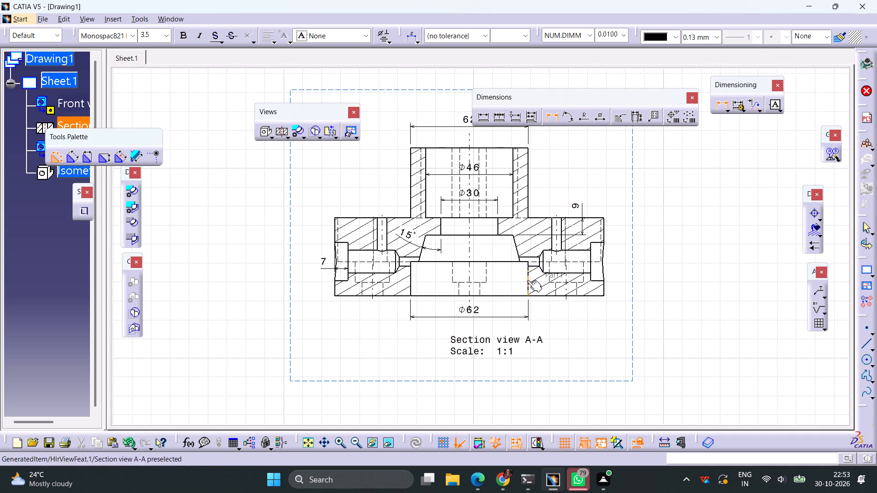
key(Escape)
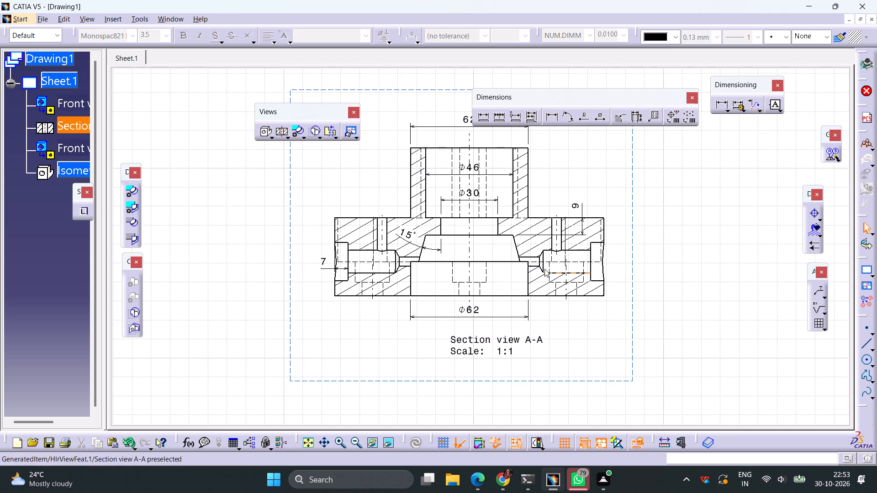
Dimension the vertical depth of the bottom bore in section view A-A, placing it inside the bore near its right wall.
click(550, 115)
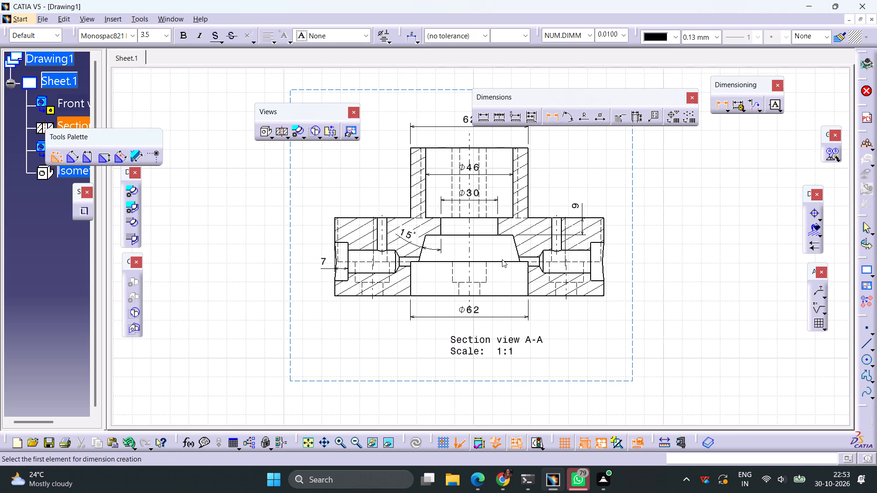
click(508, 262)
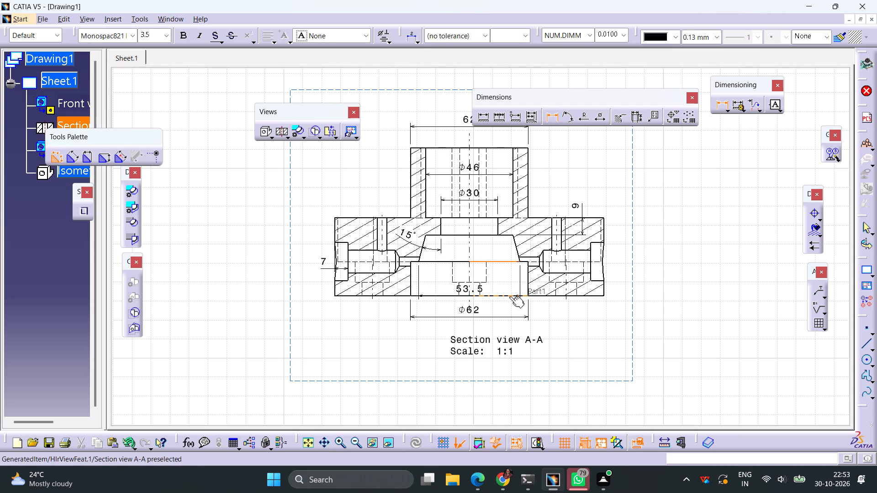
click(510, 297)
click(516, 280)
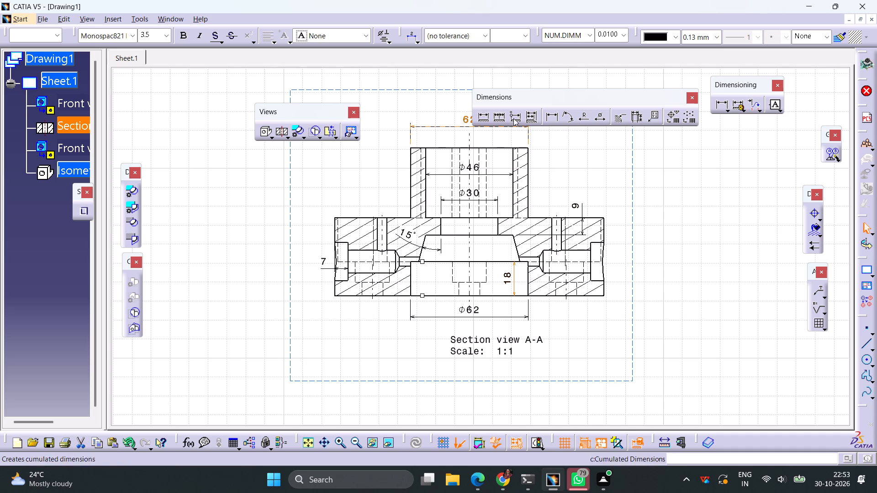
Dimension the horizontal distance from the right side hole's innermost conical end to the flange's outer edge, placing it below the flange.
click(482, 116)
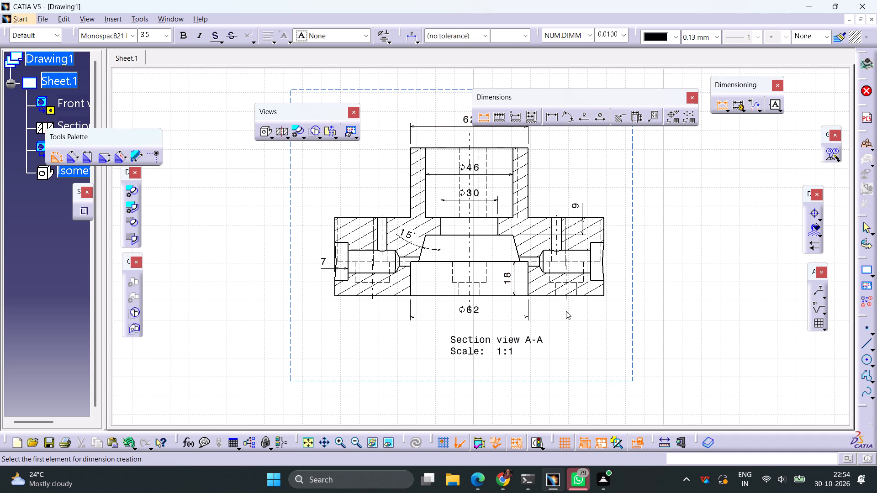
ctrl+middle_drag(567, 304, 571, 262)
middle_drag(584, 270, 504, 246)
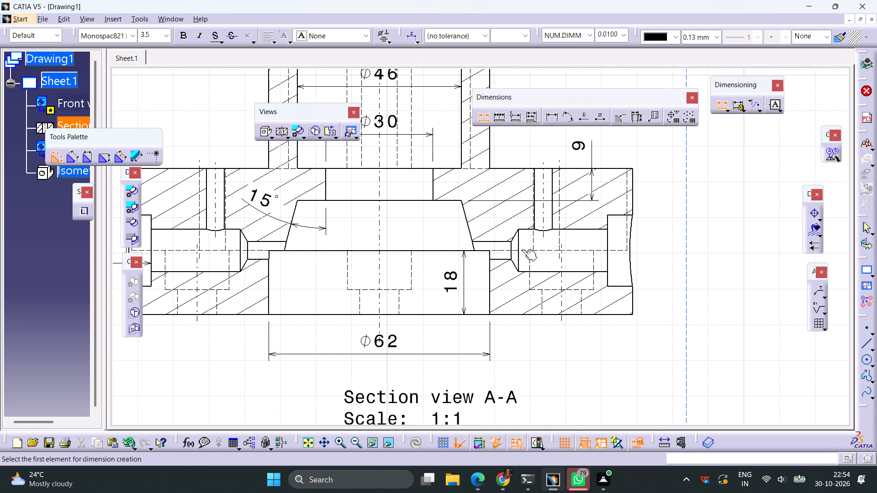
click(512, 247)
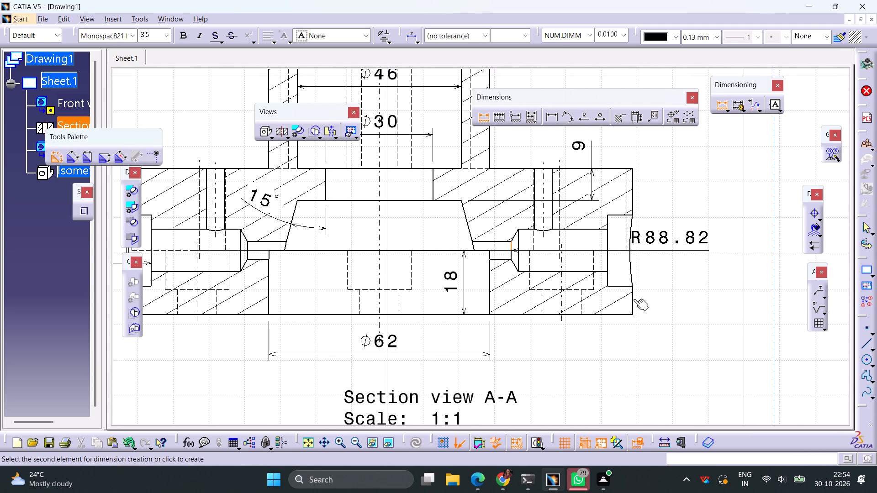
click(634, 299)
click(568, 352)
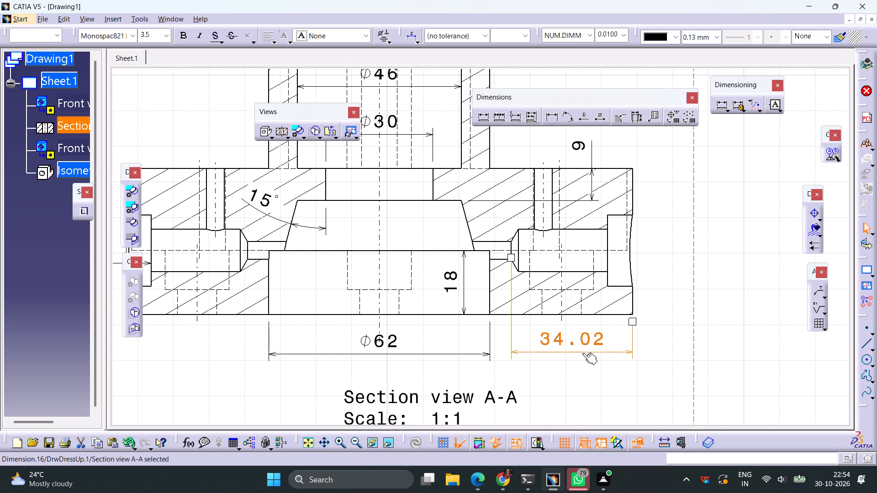
click(654, 330)
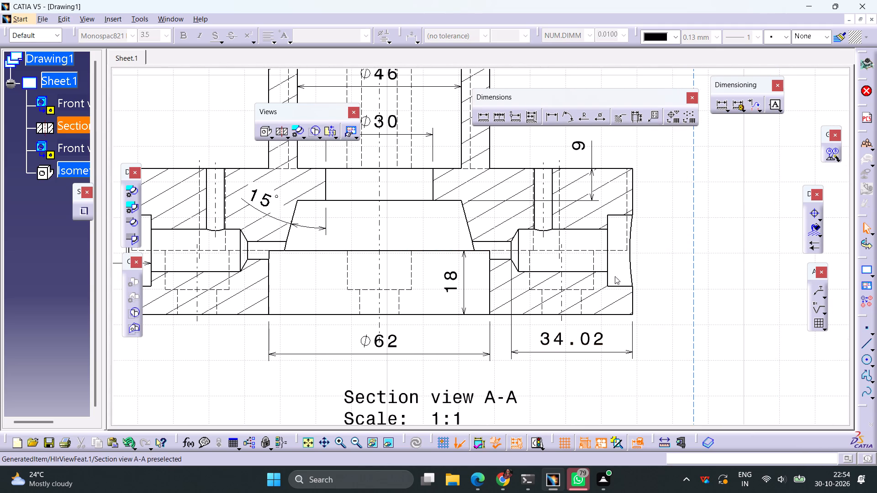
Dimension the length of the right side hole's straight portion, from the cone to the counterbore, placing it below the flange.
click(480, 118)
click(517, 259)
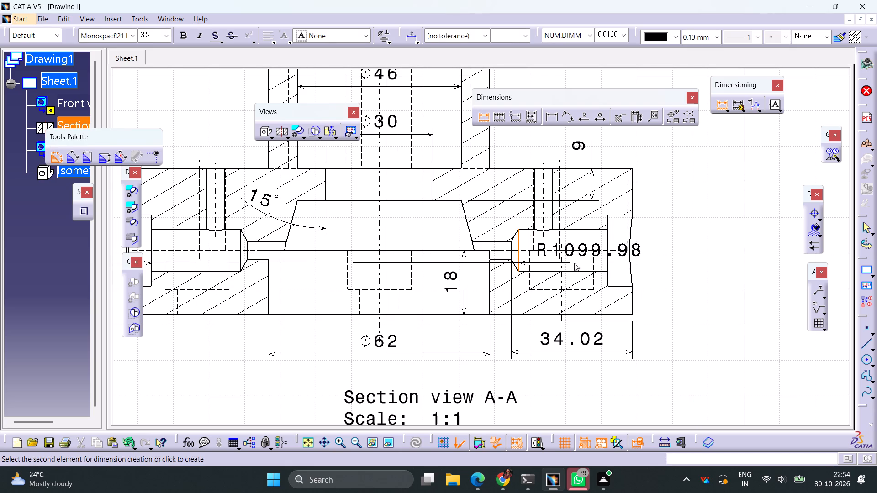
click(608, 263)
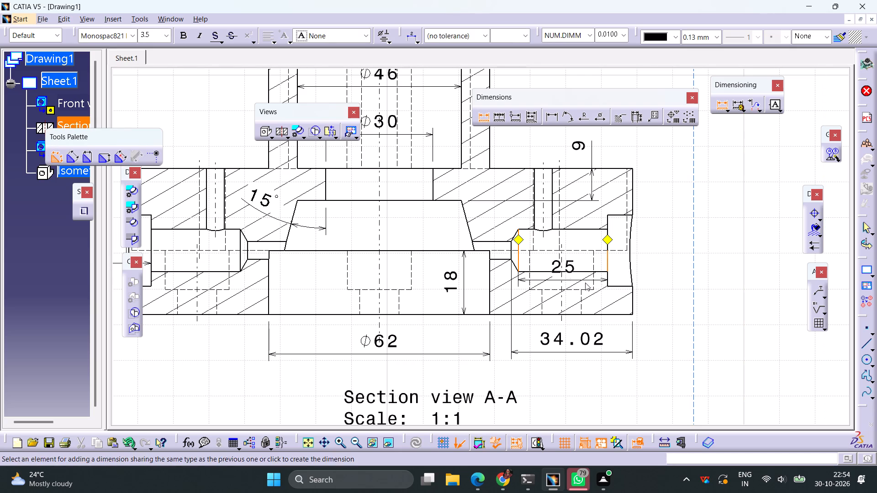
click(576, 342)
Move the right side hole's overall depth dimension lower, clear of the straight-portion length dimension.
drag(589, 338, 590, 355)
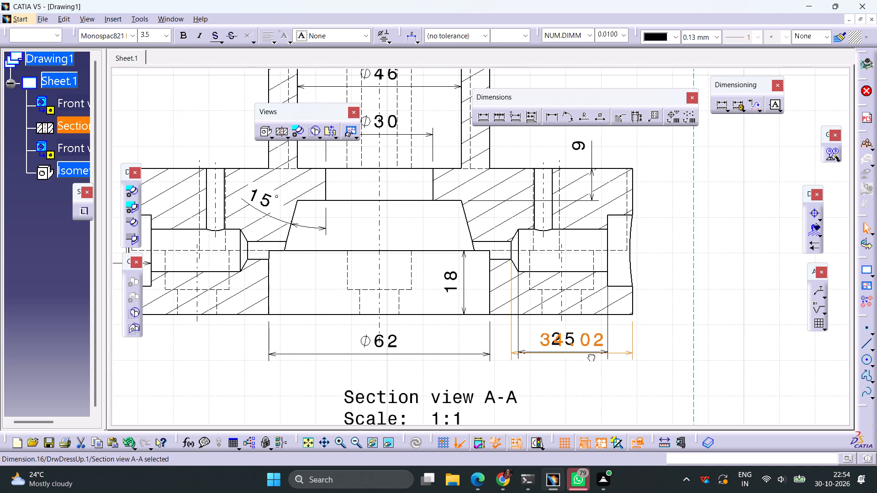
drag(590, 355, 586, 380)
click(639, 357)
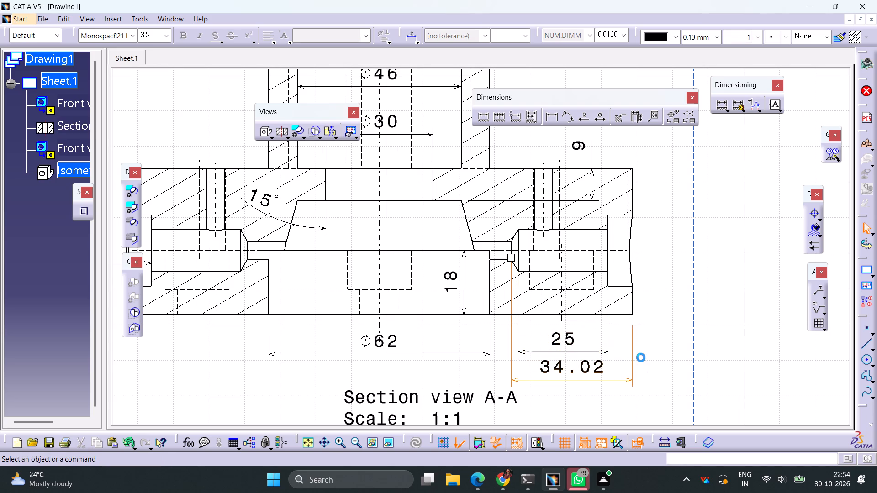
Dimension the vertical depth of the leftmost counterbored hole's counterbore in the lower front view, placing it outside the flange's left edge.
ctrl+middle_drag(575, 328, 568, 378)
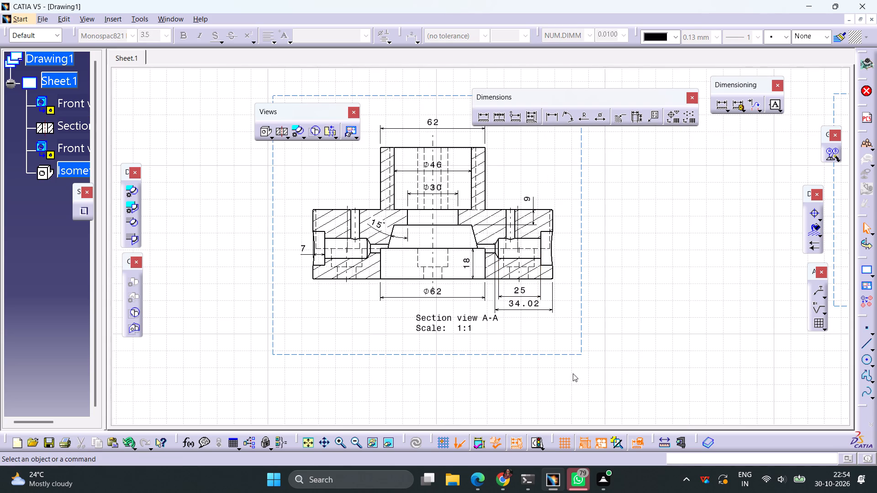
ctrl+middle_drag(624, 295, 618, 331)
middle_drag(642, 301, 443, 335)
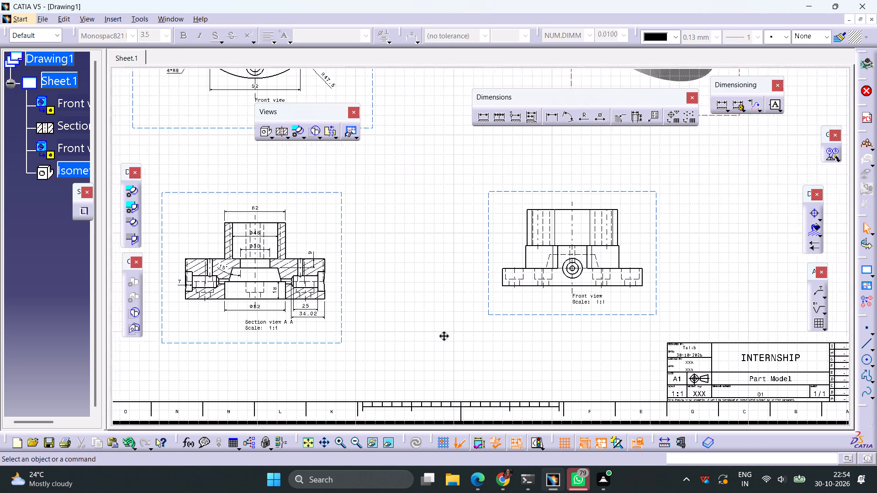
middle_drag(443, 335, 425, 331)
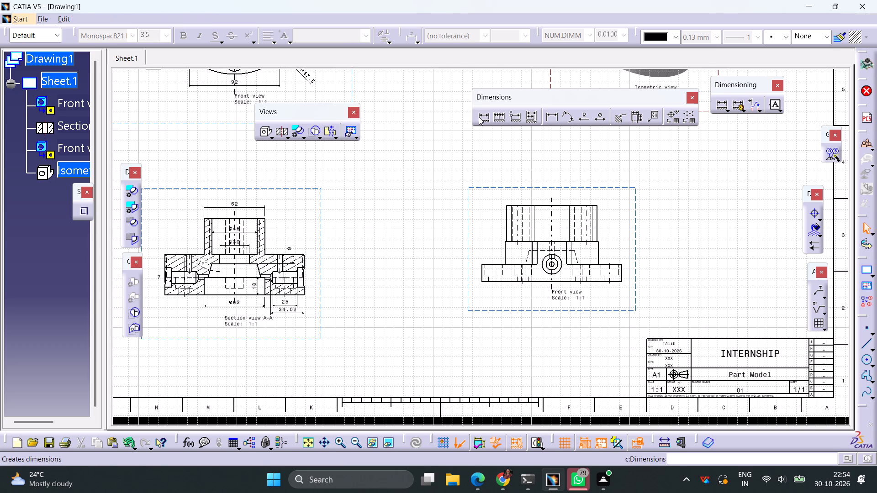
click(479, 117)
ctrl+middle_drag(535, 301, 532, 211)
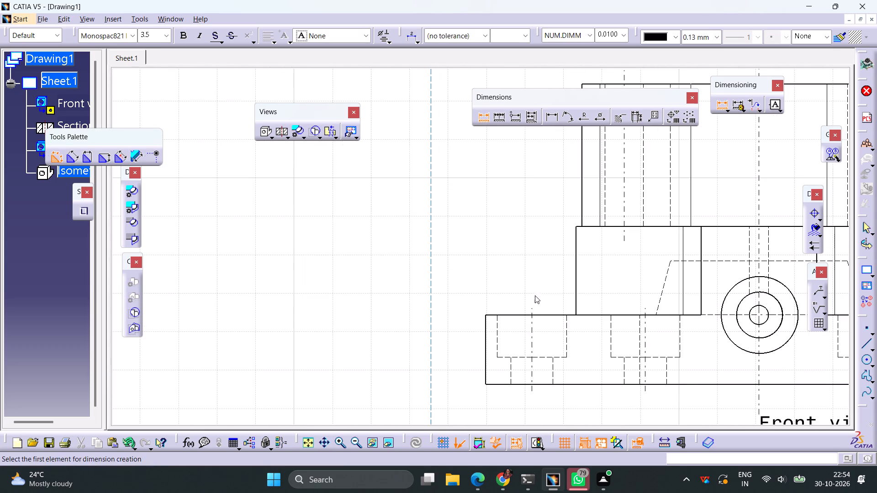
click(523, 358)
click(516, 314)
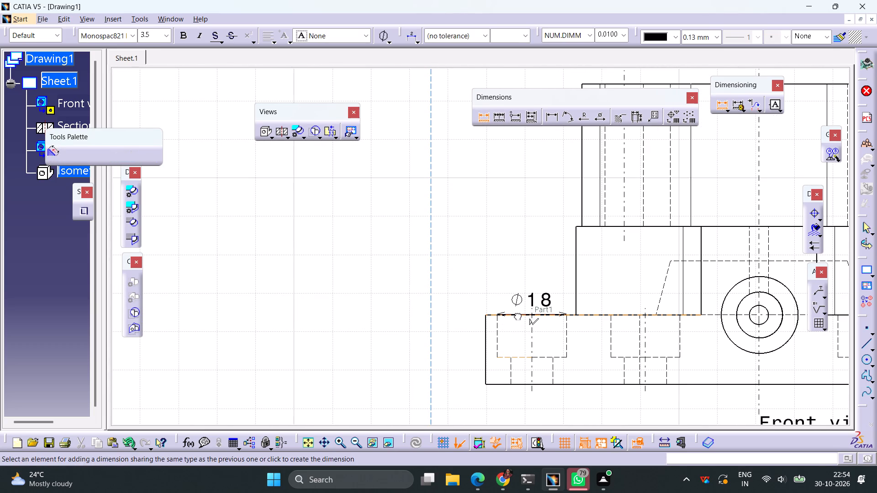
click(460, 331)
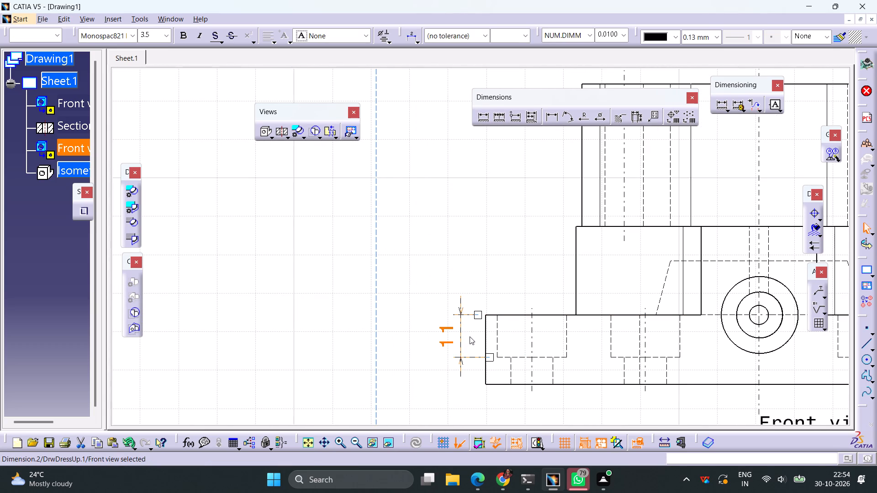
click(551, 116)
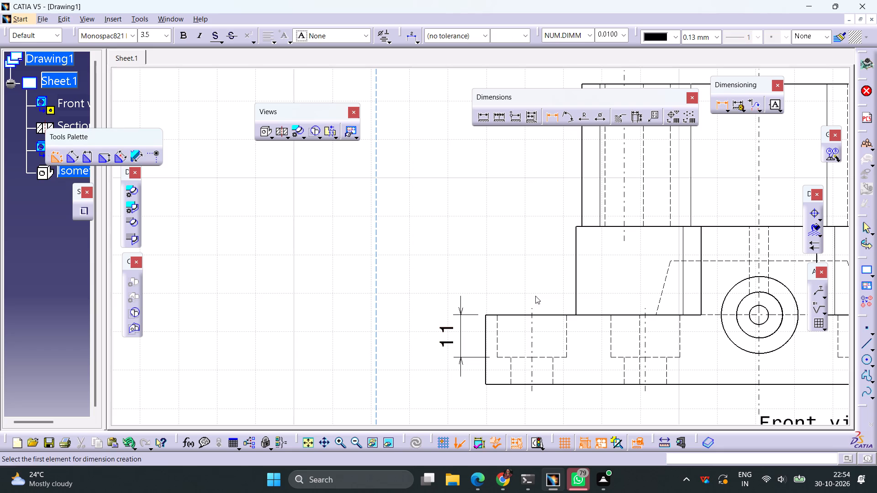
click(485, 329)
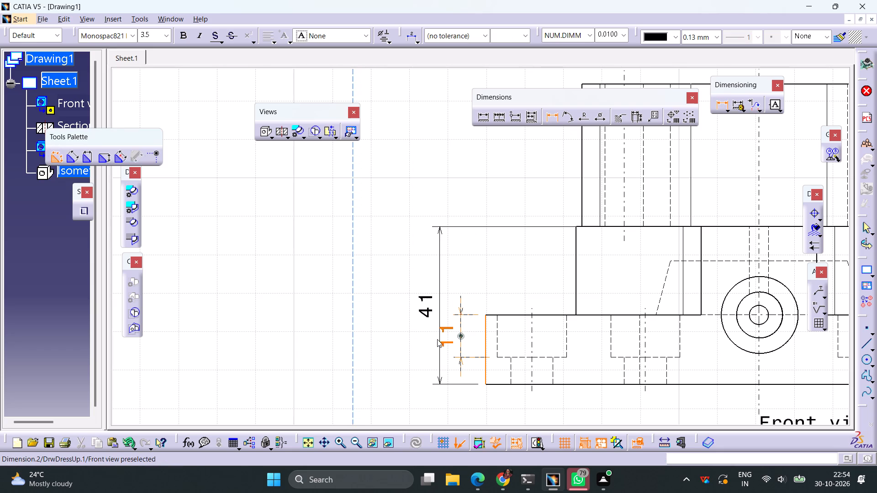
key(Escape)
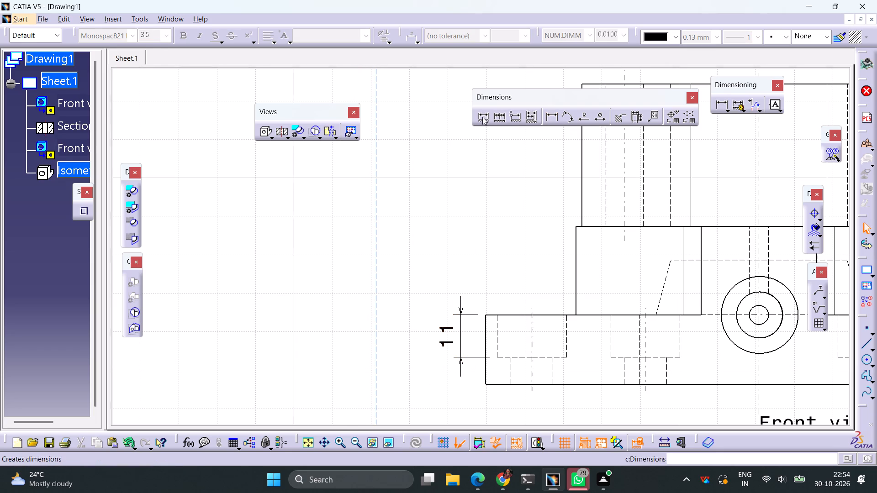
Dimension the base flange's thickness in the lower front view, placing it to the left of the counterbore depth dimension.
click(481, 116)
click(514, 316)
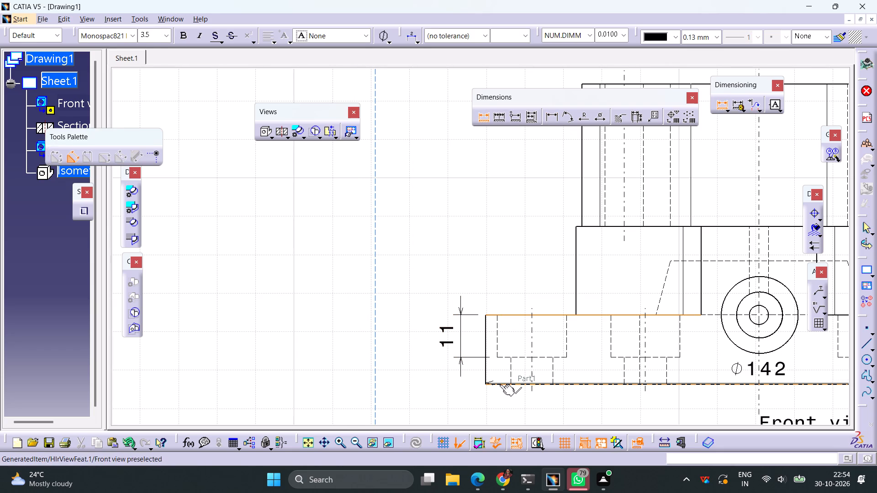
click(500, 384)
click(423, 373)
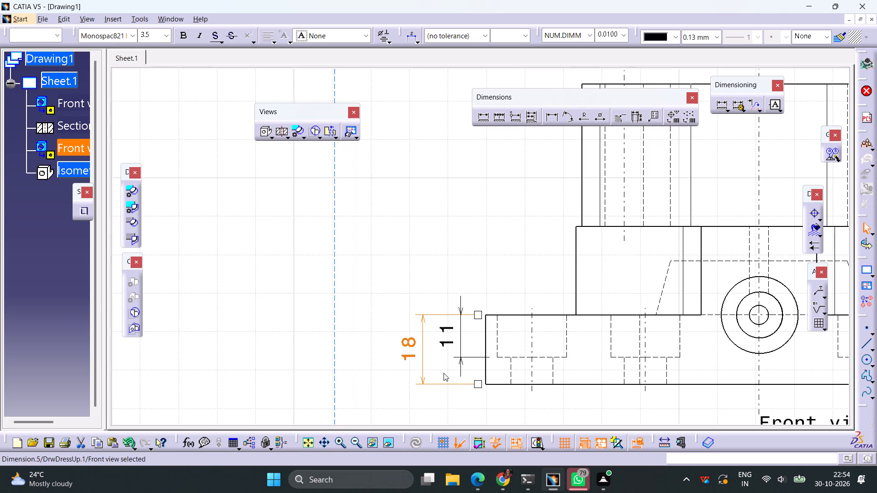
Add a diameter dimension to the central cylindrical lug above the side hole in the lower front view, placing it above the hub.
middle_drag(536, 224, 518, 289)
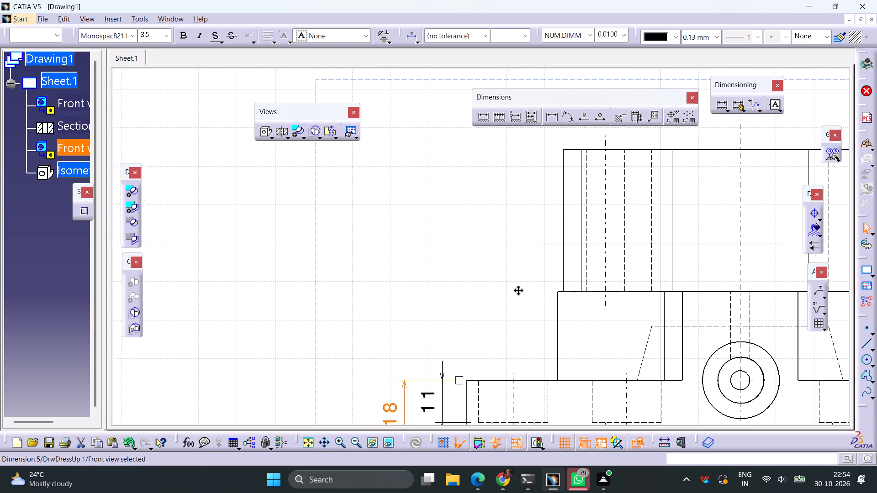
middle_drag(518, 289, 518, 290)
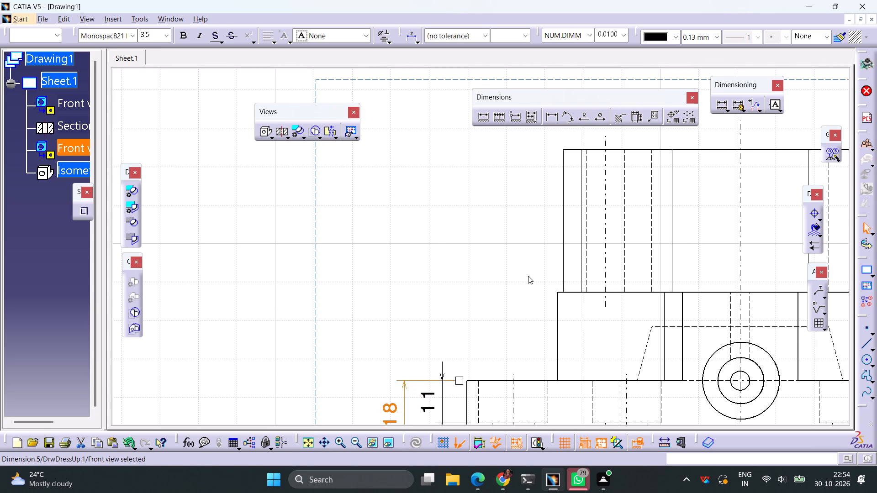
ctrl+middle_drag(524, 251, 512, 280)
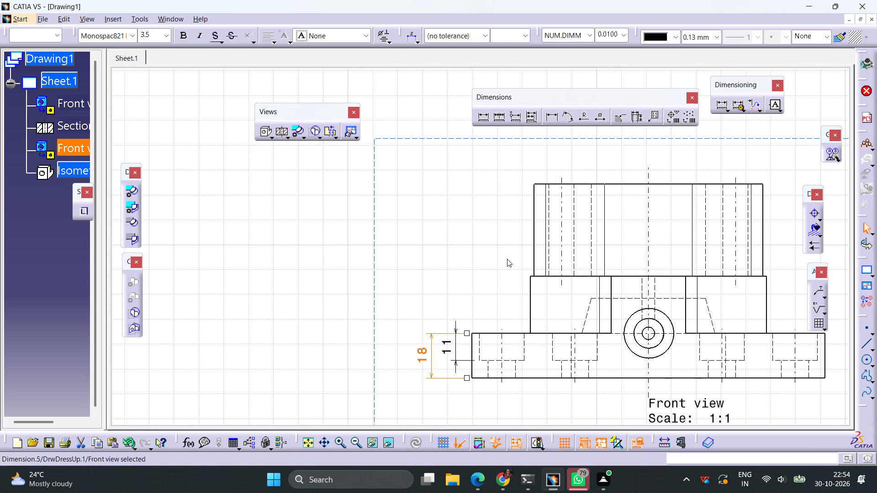
middle_drag(512, 248, 430, 260)
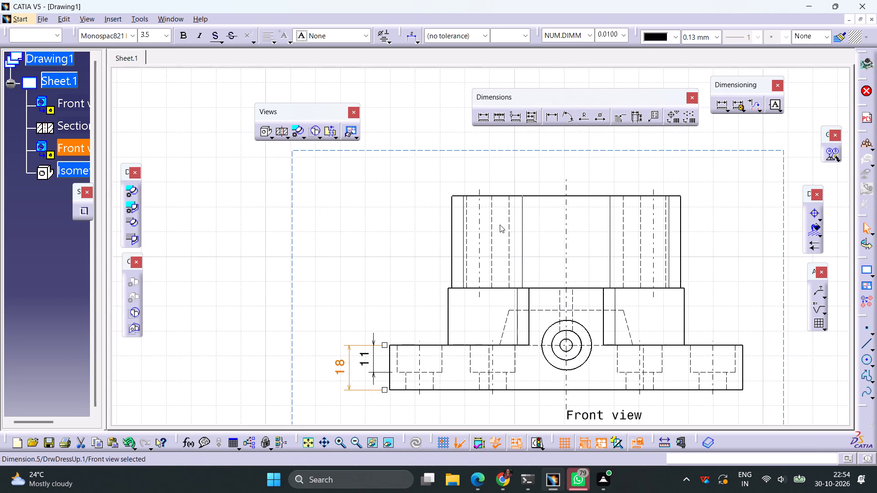
click(483, 118)
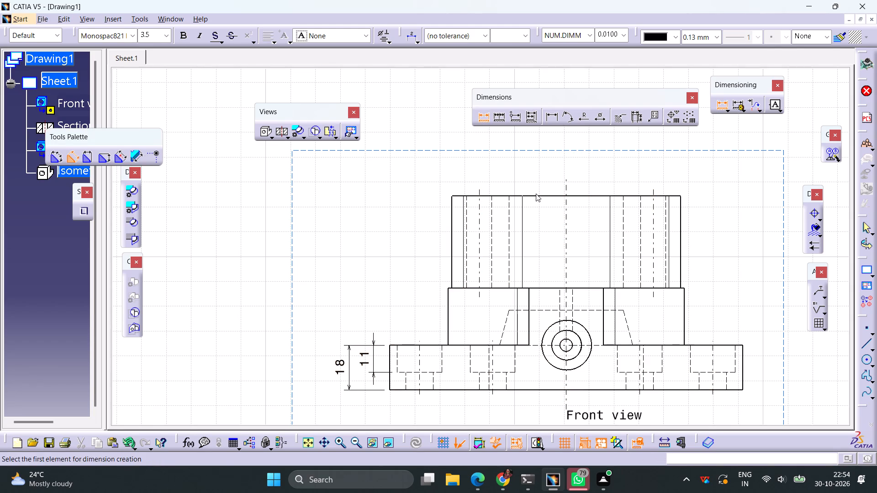
click(530, 301)
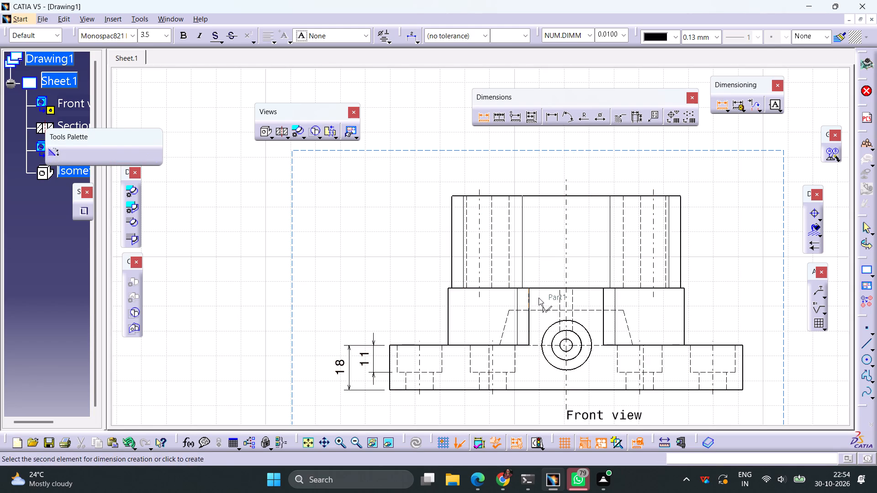
click(558, 178)
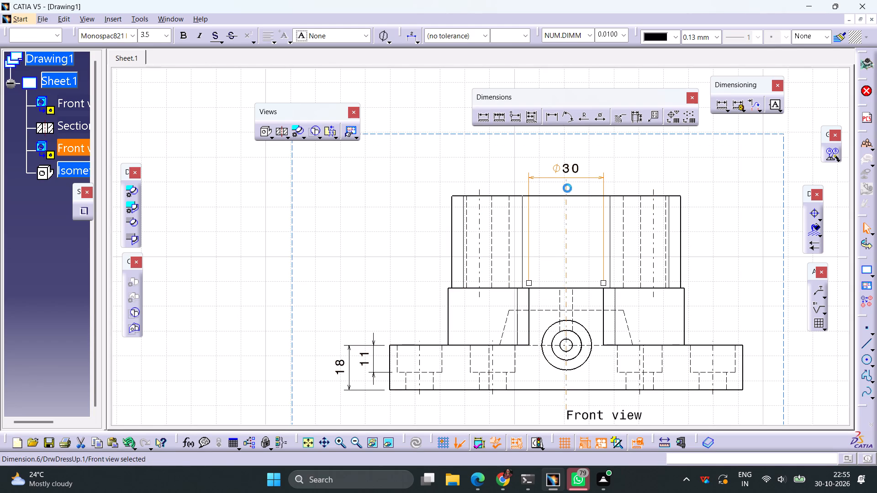
click(633, 164)
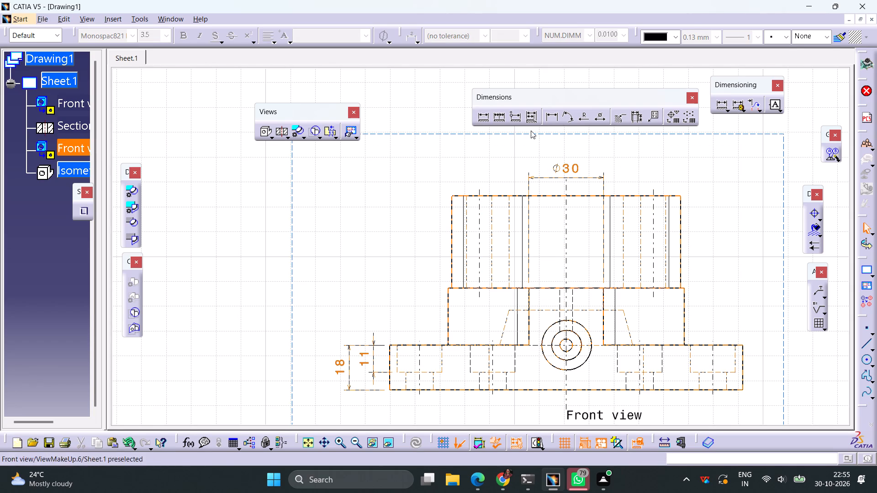
Dimension the height of the middle step above the flange in the lower front view, placing it on the step's right side.
click(488, 120)
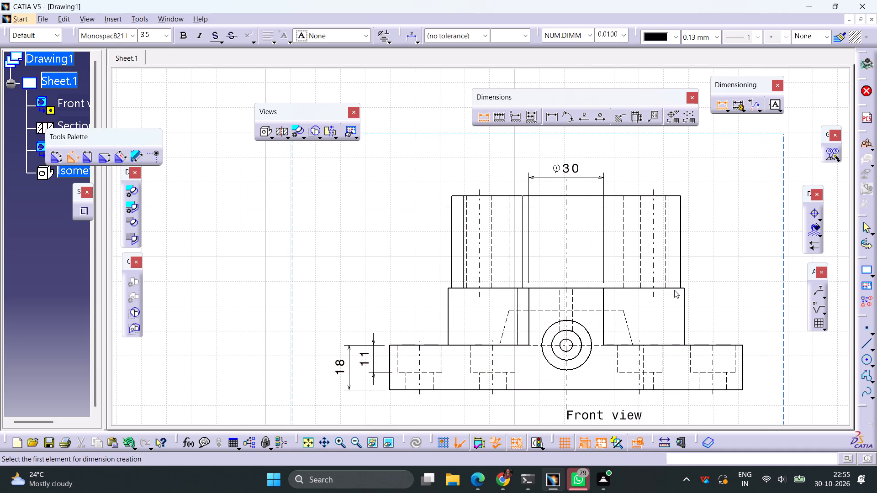
click(674, 288)
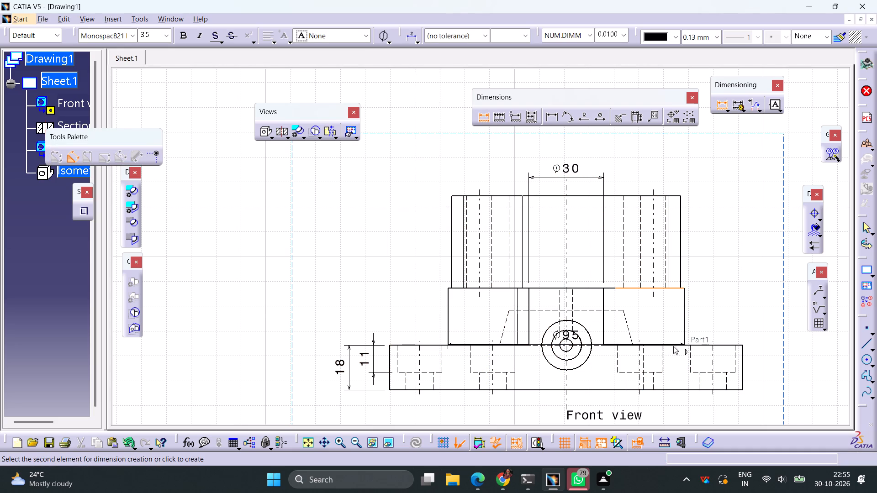
click(675, 344)
click(705, 318)
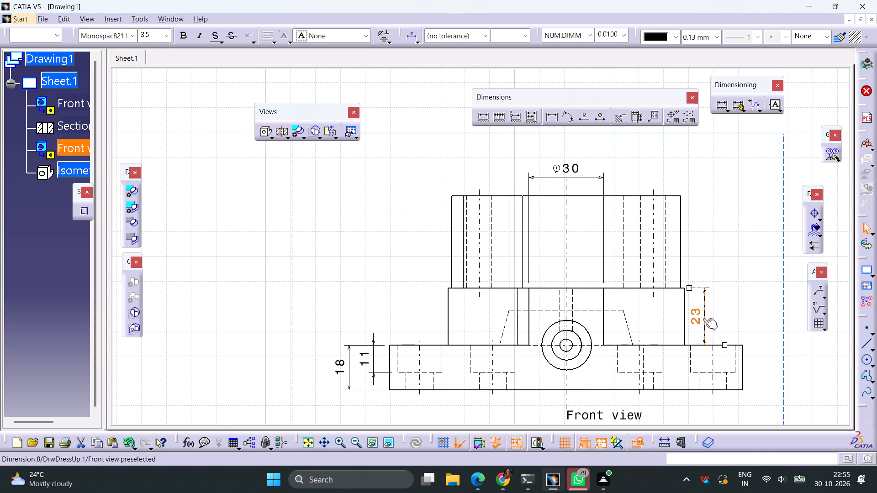
Dimension the hub's overall height in the lower front view, from top face to flange bottom, placing it outside the step height dimension.
click(482, 119)
click(628, 195)
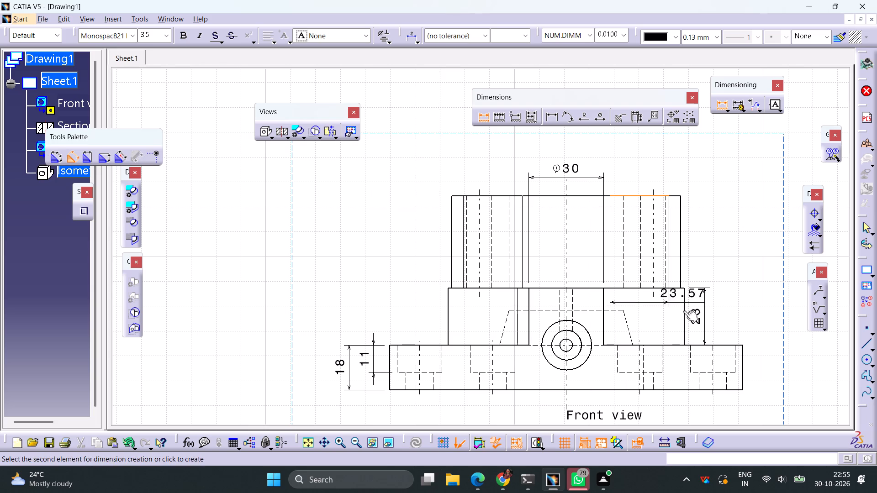
click(682, 390)
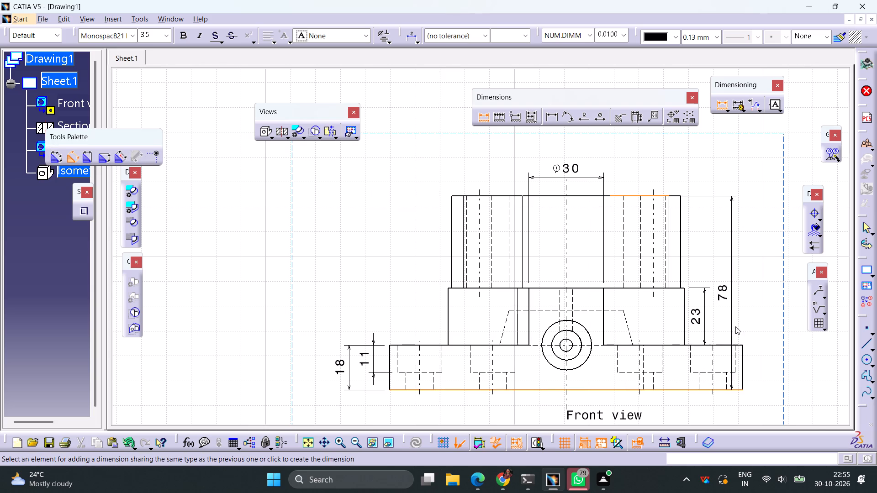
click(768, 303)
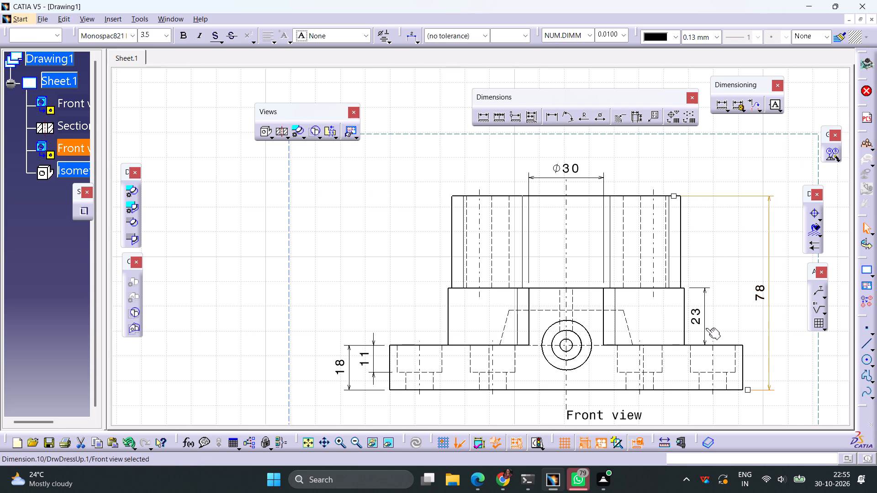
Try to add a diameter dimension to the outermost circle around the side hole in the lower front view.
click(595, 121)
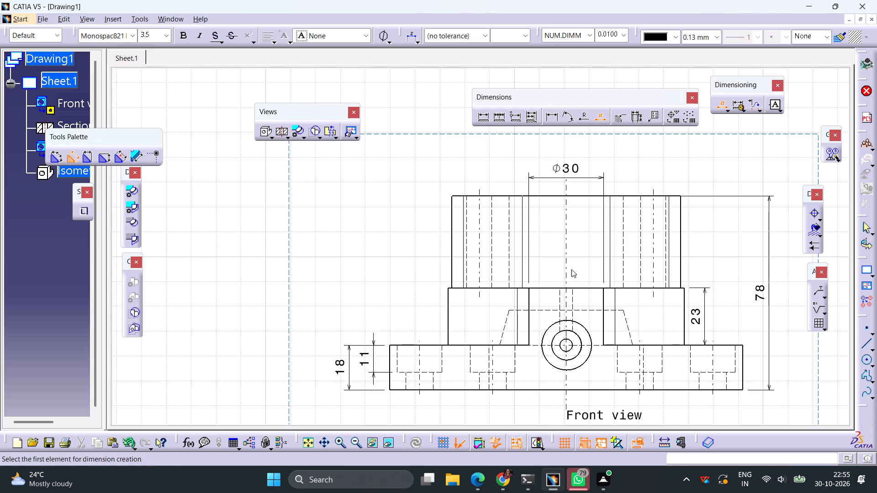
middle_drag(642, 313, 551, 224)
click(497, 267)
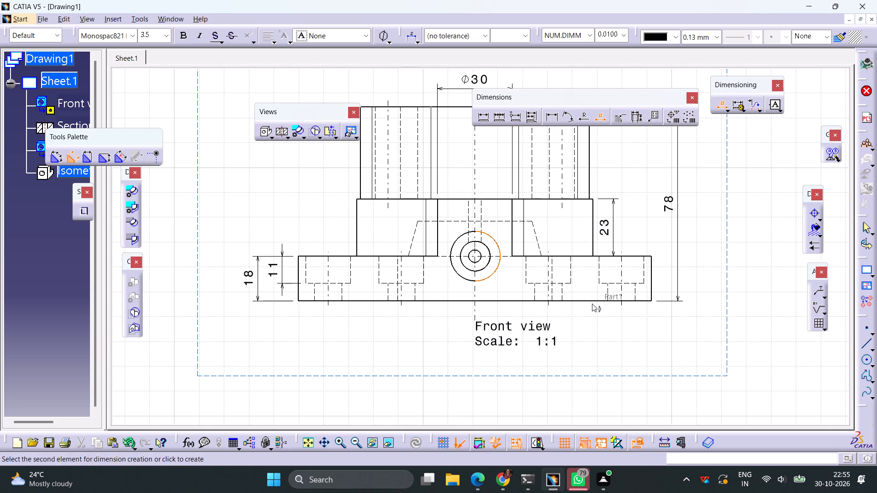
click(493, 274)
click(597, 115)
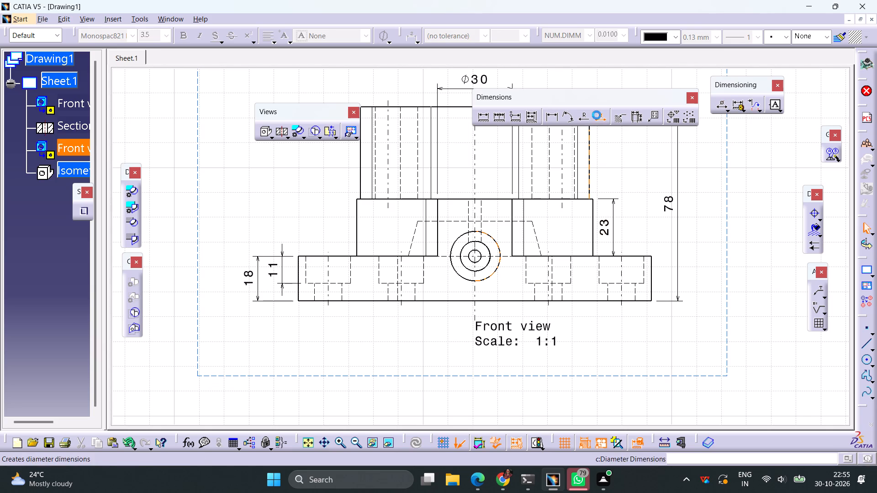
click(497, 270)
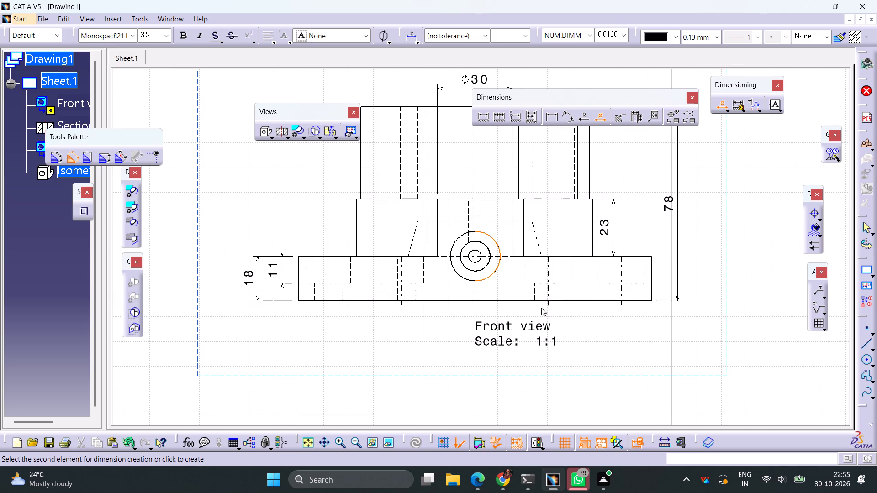
Add radius dimensions to the outer, middle and inner concentric circles of the side hole in the lower front view, placing them below the flange.
click(582, 116)
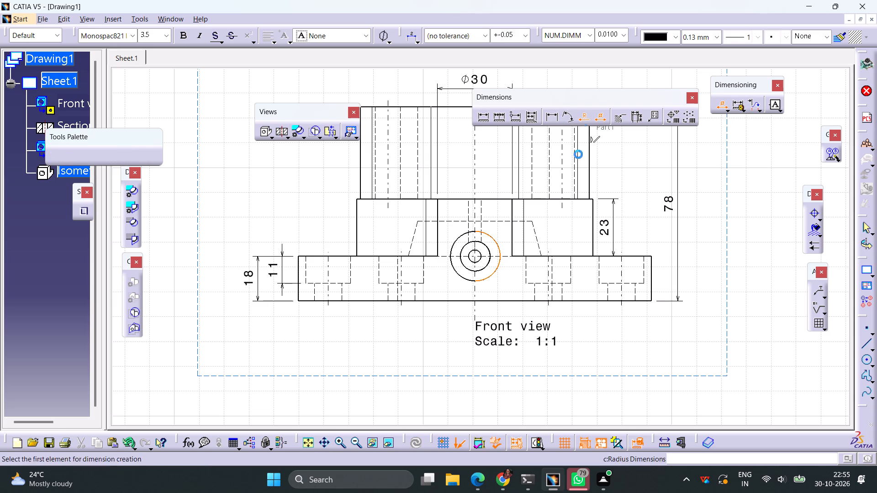
click(498, 266)
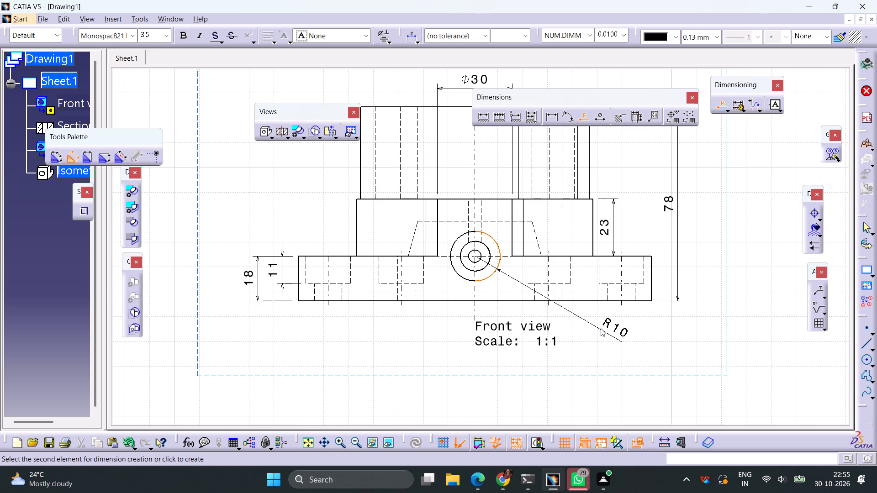
click(601, 328)
click(579, 114)
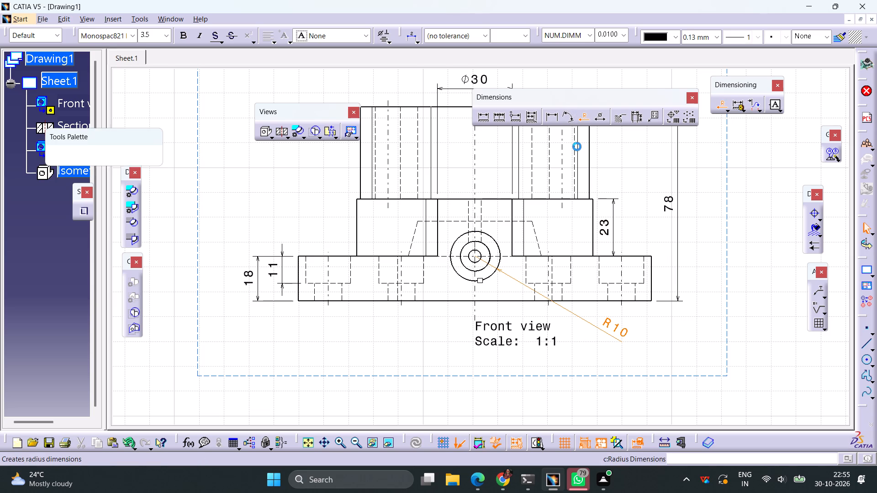
click(482, 270)
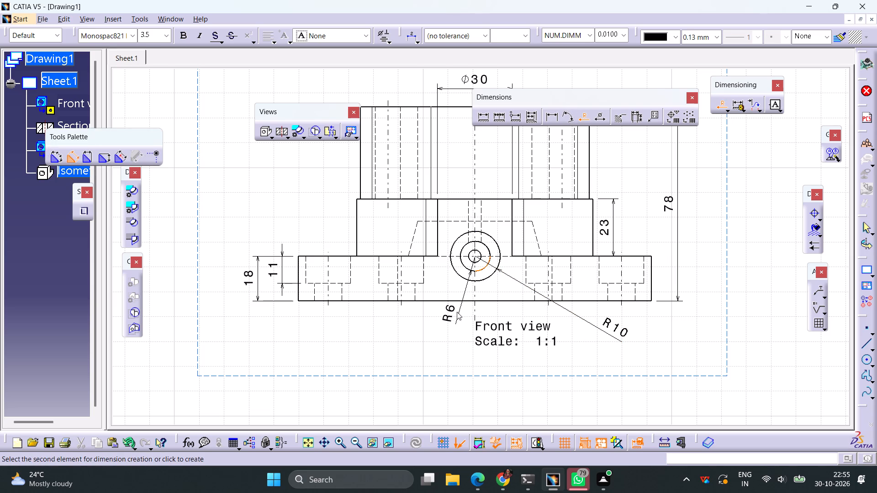
click(453, 328)
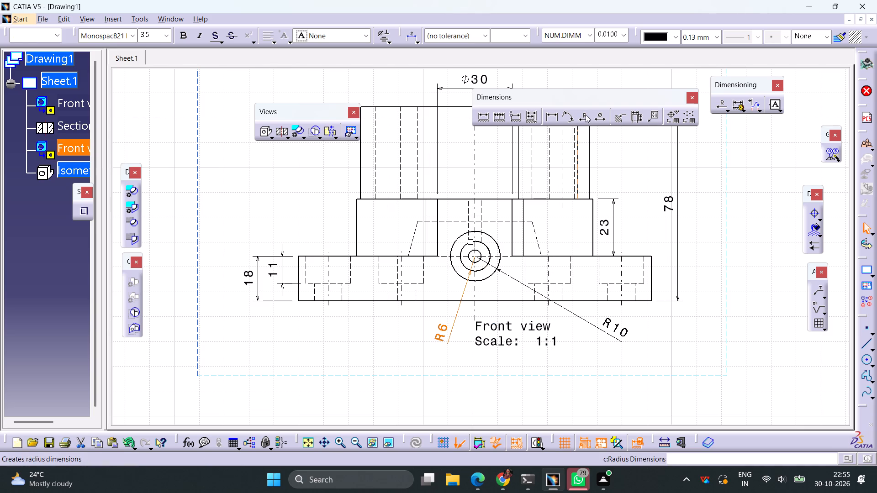
click(586, 115)
click(478, 262)
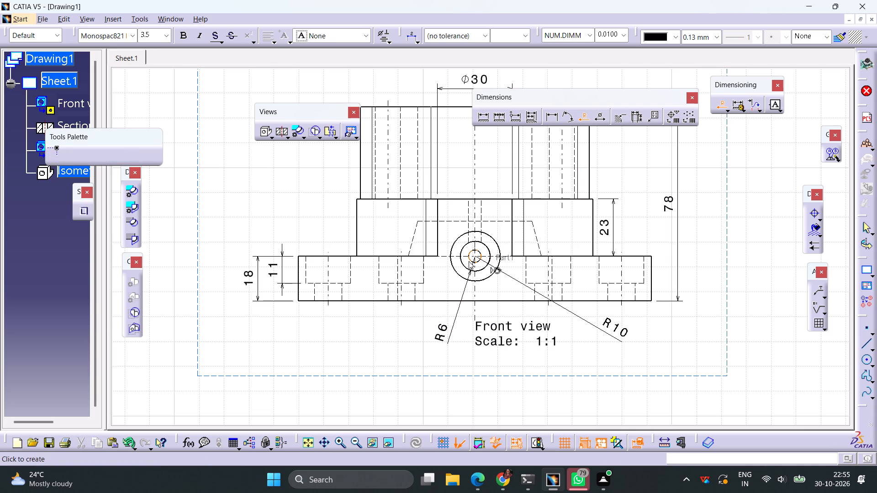
click(406, 327)
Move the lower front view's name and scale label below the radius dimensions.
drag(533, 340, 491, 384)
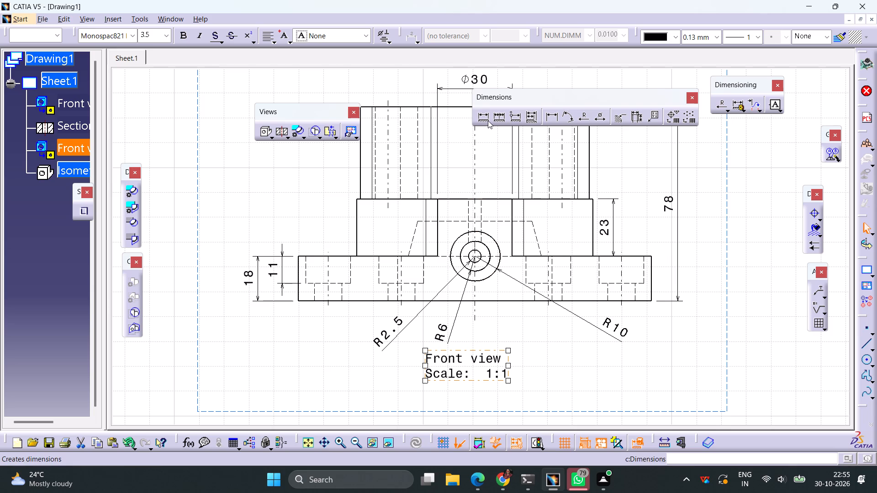
Add a diameter dimension for the base flange in the lower front view, placing it below the radius dimensions.
click(597, 119)
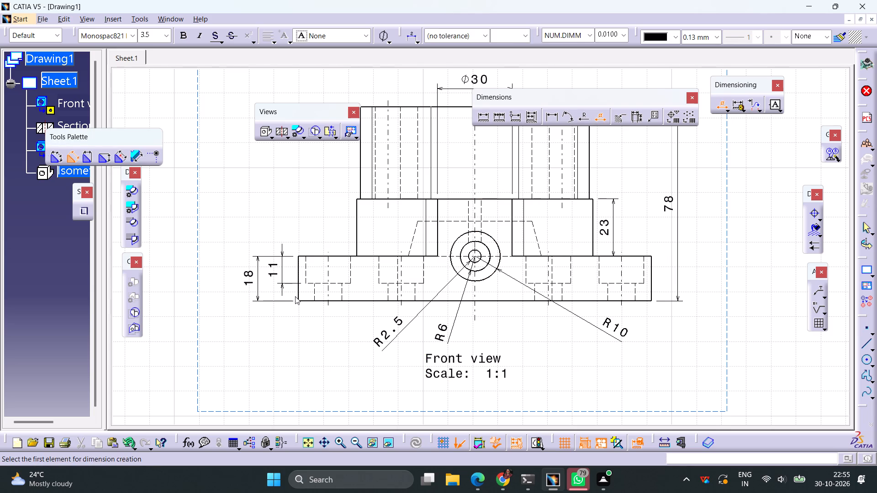
click(300, 290)
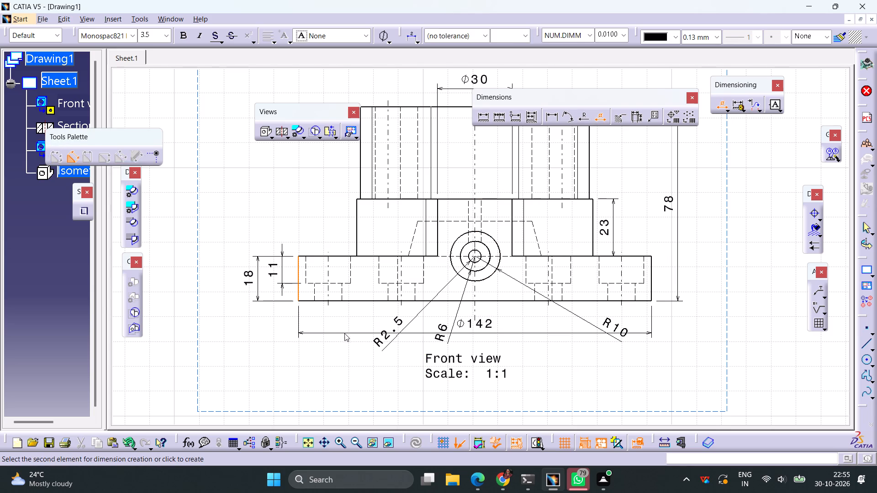
click(355, 367)
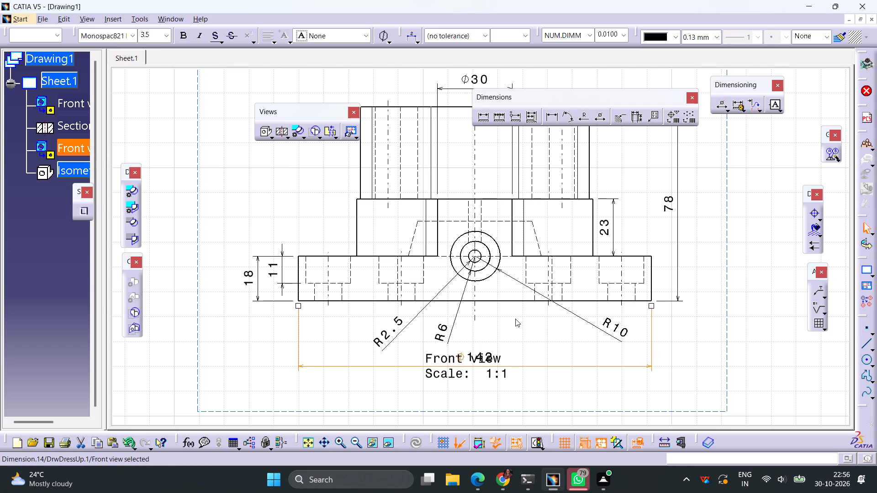
Move the lower front view's name and scale label beneath the flange diameter dimension.
ctrl+middle_drag(515, 319, 515, 348)
drag(468, 326, 466, 351)
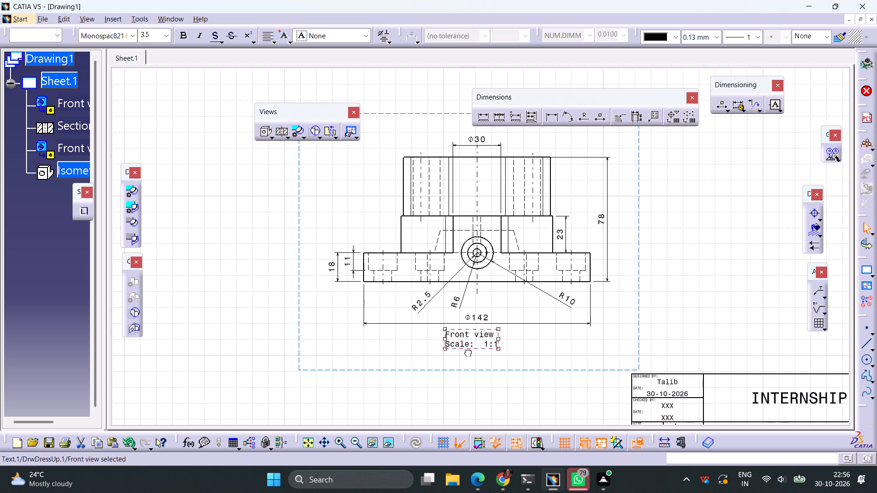
drag(466, 351, 470, 350)
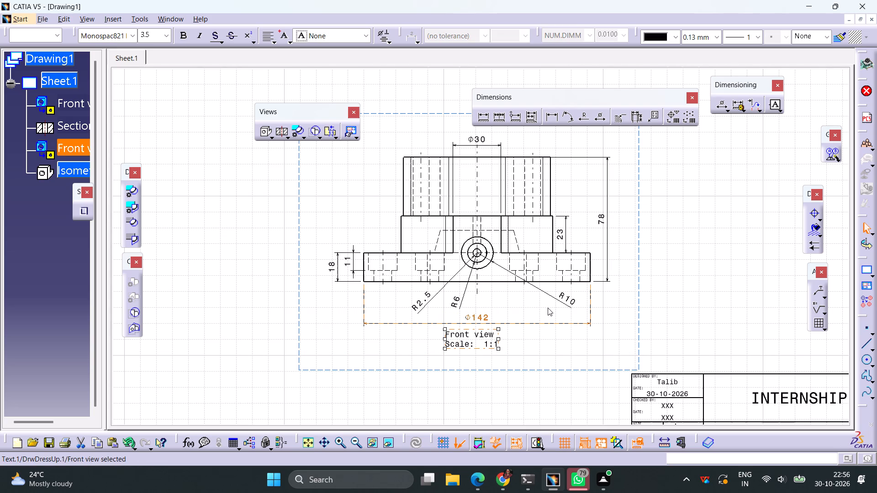
Set the text size of the lower front view and section view A-A labels to 10 mm.
ctrl+middle_drag(649, 244, 635, 288)
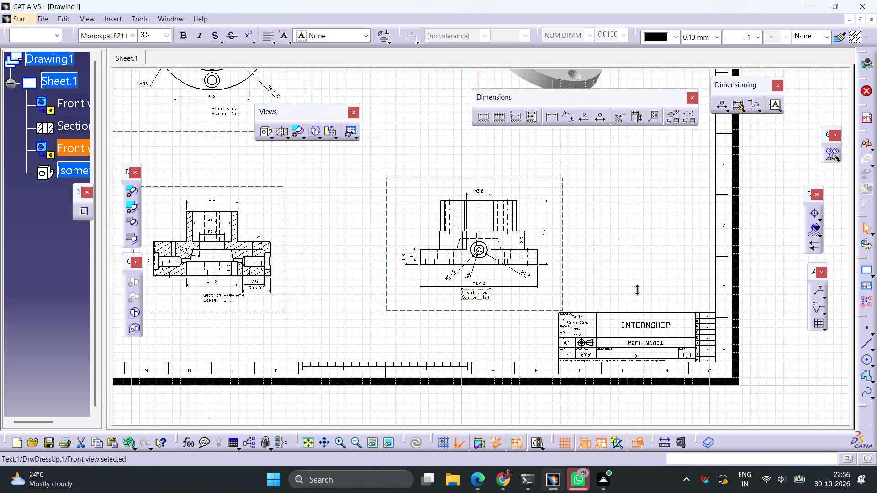
ctrl+middle_drag(635, 288, 635, 292)
click(165, 34)
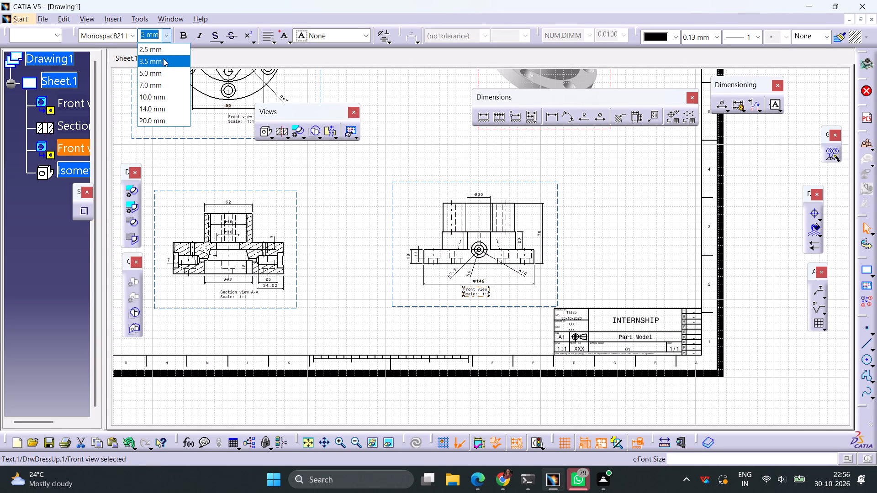
click(153, 98)
click(353, 280)
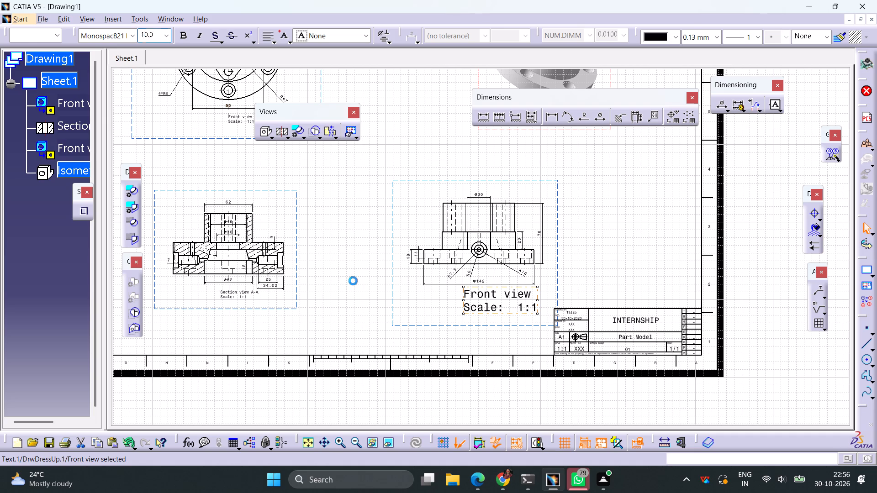
click(234, 294)
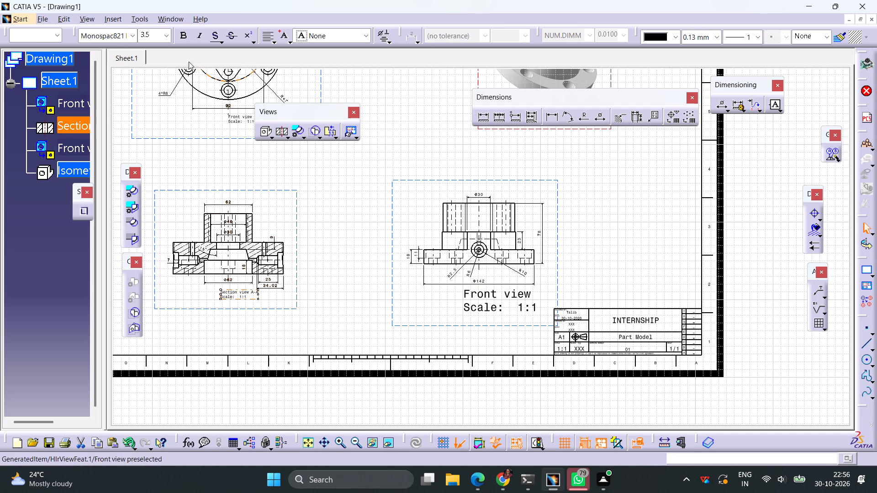
click(168, 37)
click(143, 96)
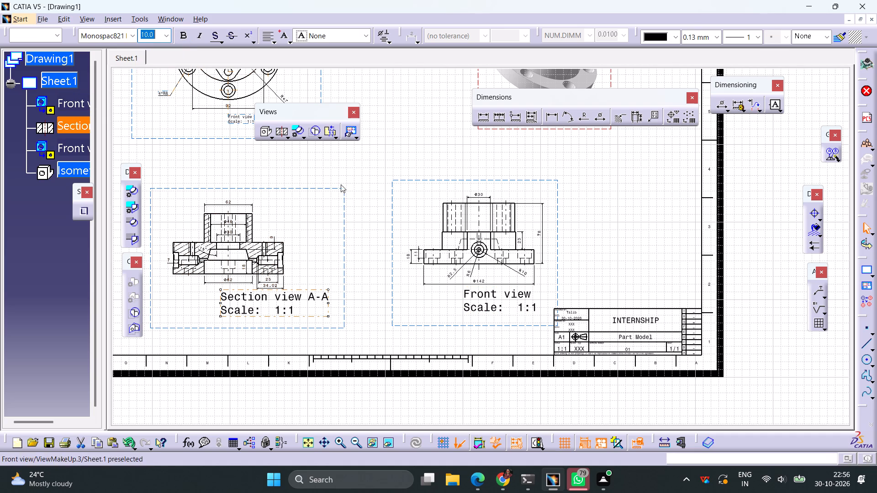
Set the text size of the upper front view and isometric view labels to 10 mm.
ctrl+middle_drag(367, 196, 362, 231)
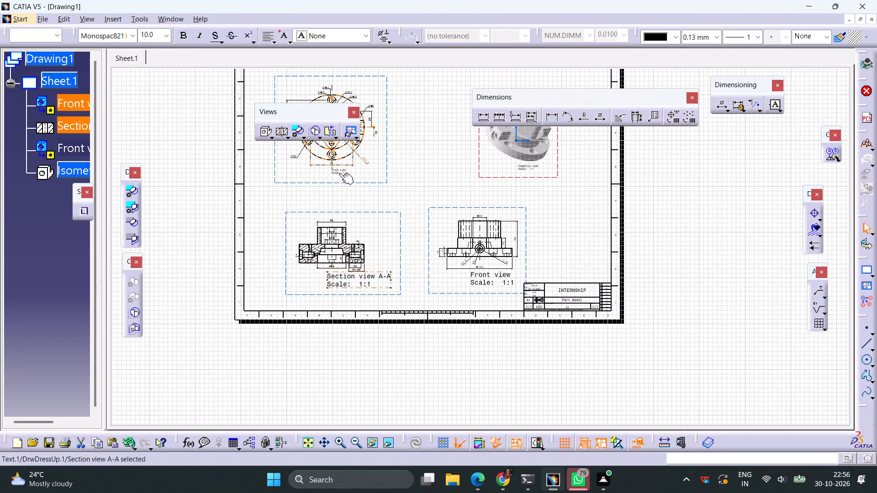
click(339, 173)
click(165, 37)
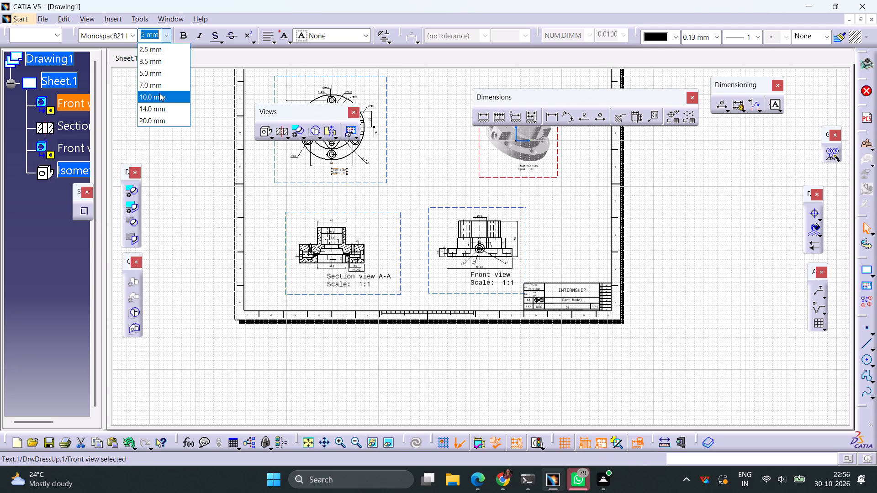
click(159, 93)
click(532, 168)
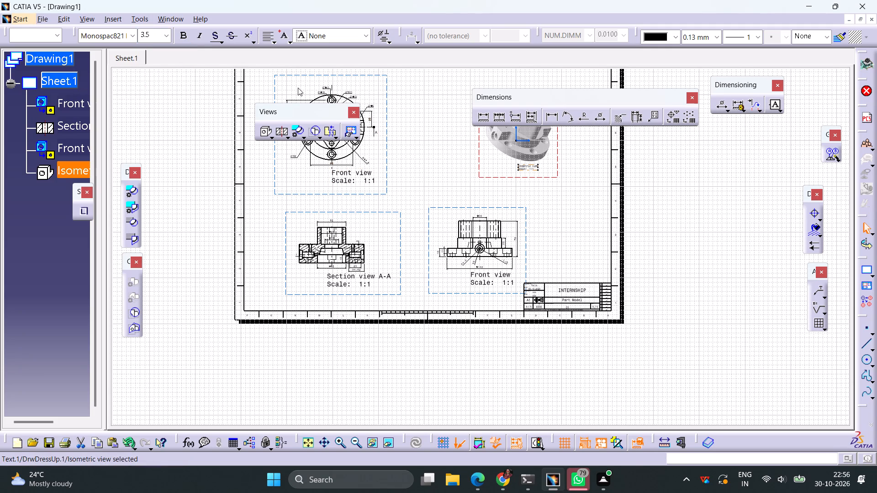
click(161, 34)
click(168, 35)
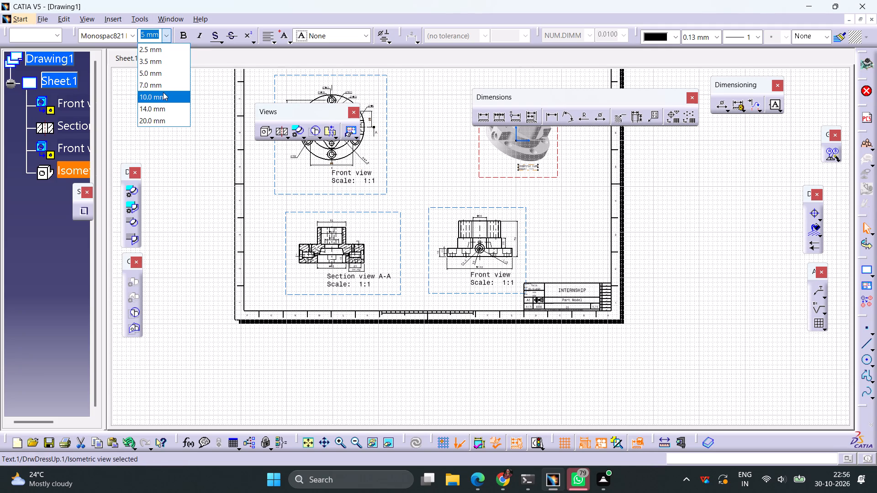
click(163, 92)
Save the drawing as the CATDrawing file Drawing1 in the internship folder, without saving the modified part.
ctrl+middle_drag(547, 227, 535, 254)
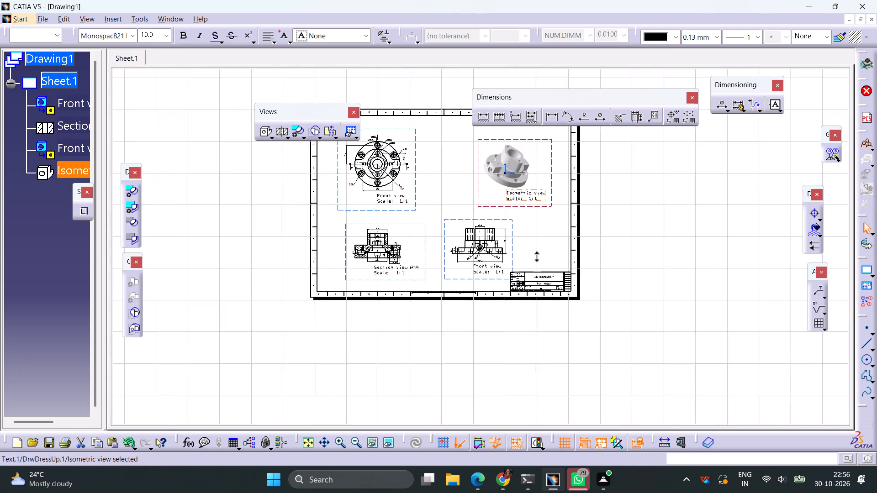
ctrl+middle_drag(535, 254, 531, 265)
click(42, 17)
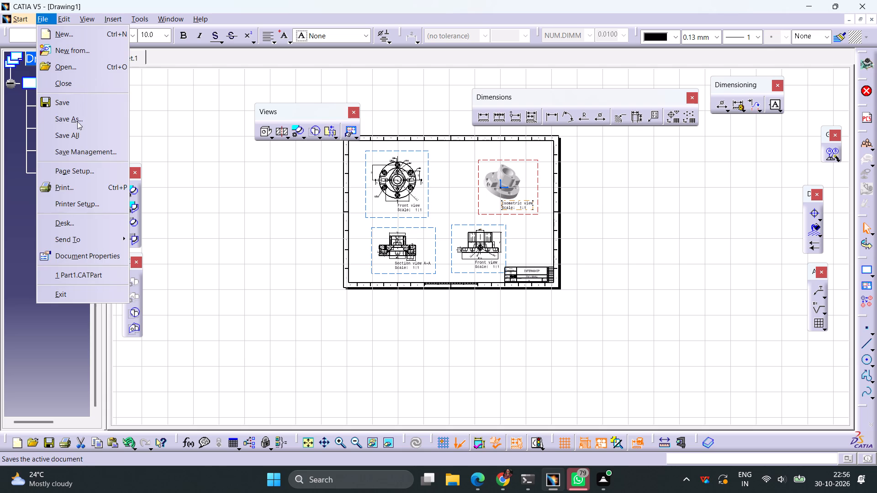
click(76, 123)
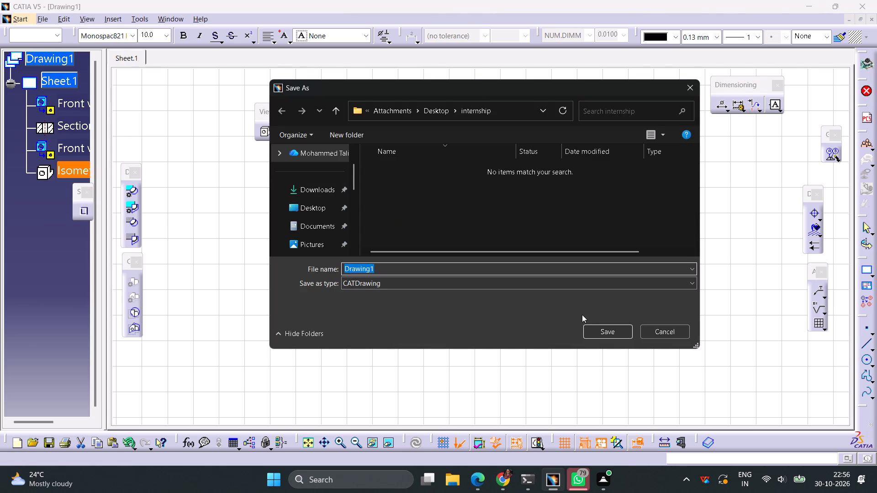
click(599, 328)
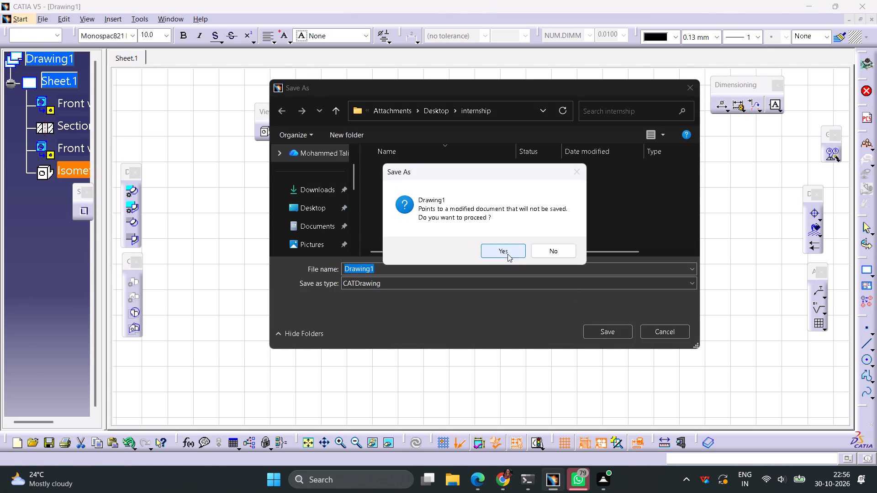
click(503, 250)
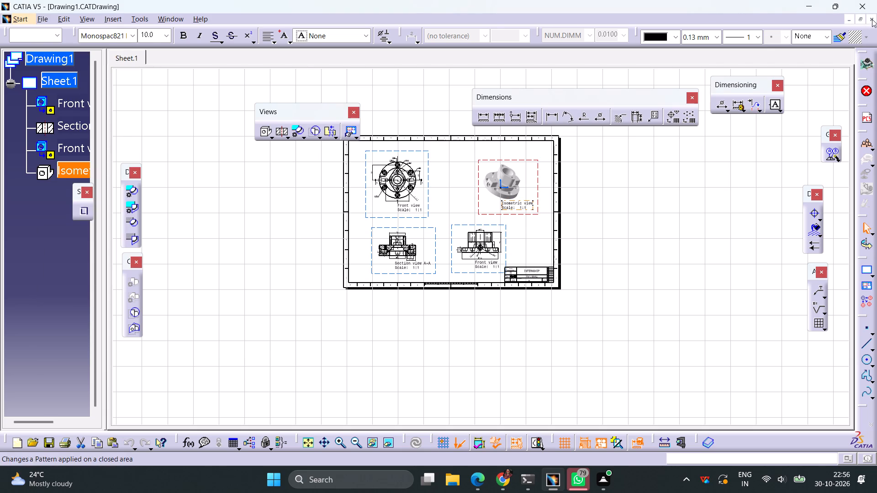
Close the drawing and the part, discarding the unsaved changes to Part1.
click(872, 19)
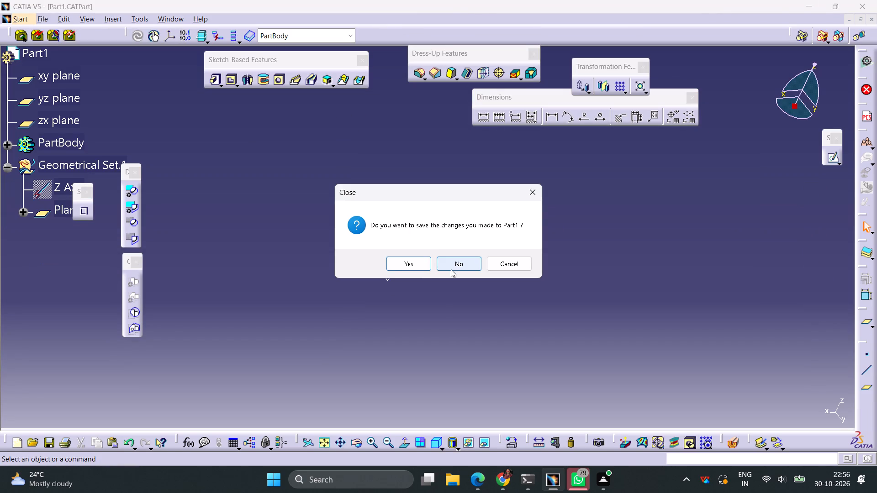
click(451, 269)
click(871, 21)
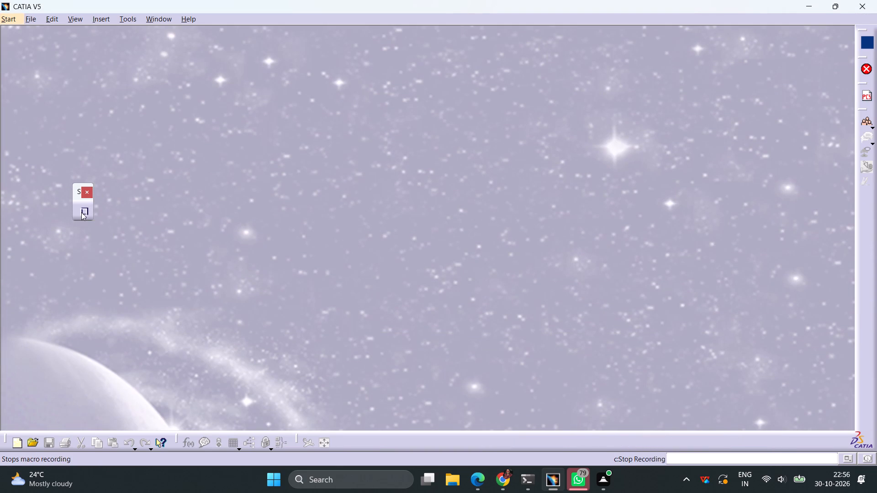
Stop the macro recording.
click(83, 212)
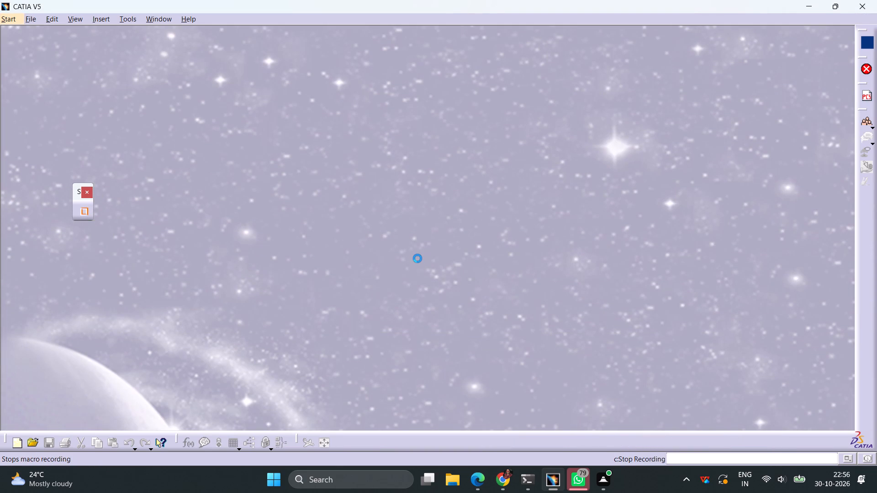